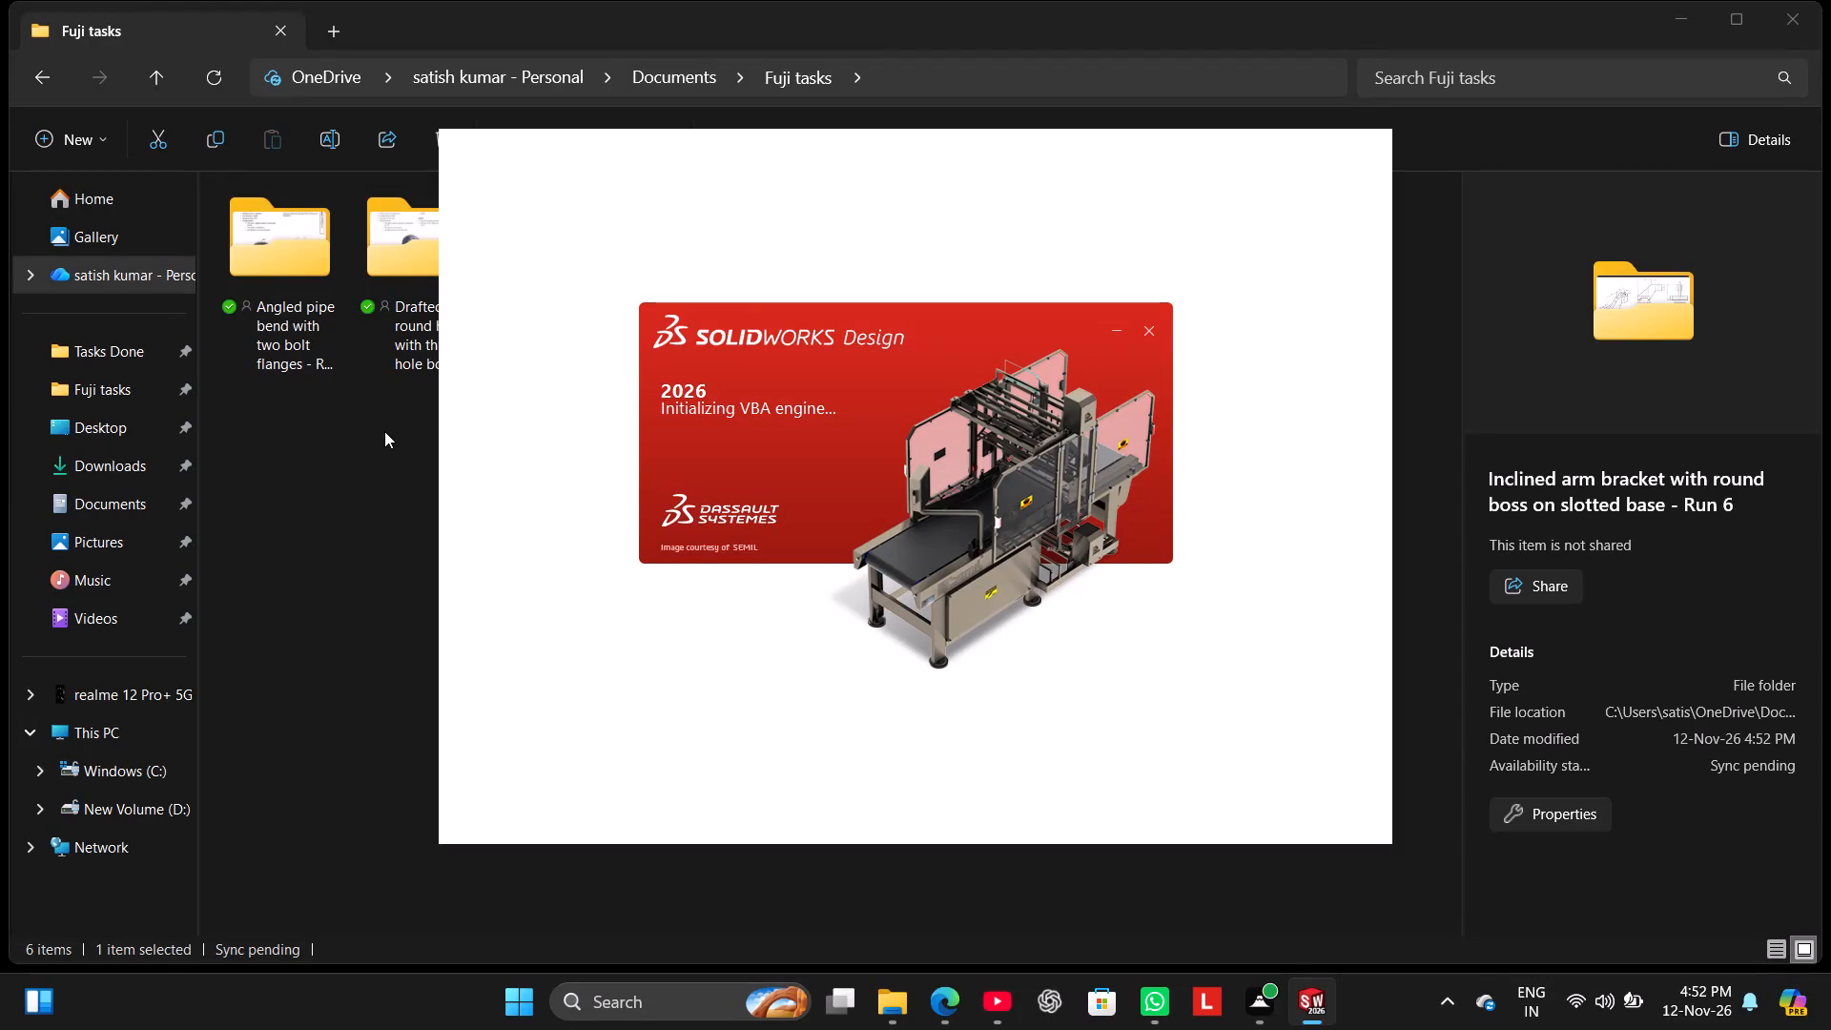
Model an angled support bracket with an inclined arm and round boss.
Switch to SOLIDWORKS and create a new part document.
{"action": "left_click", "coordinate": [381, 466]}
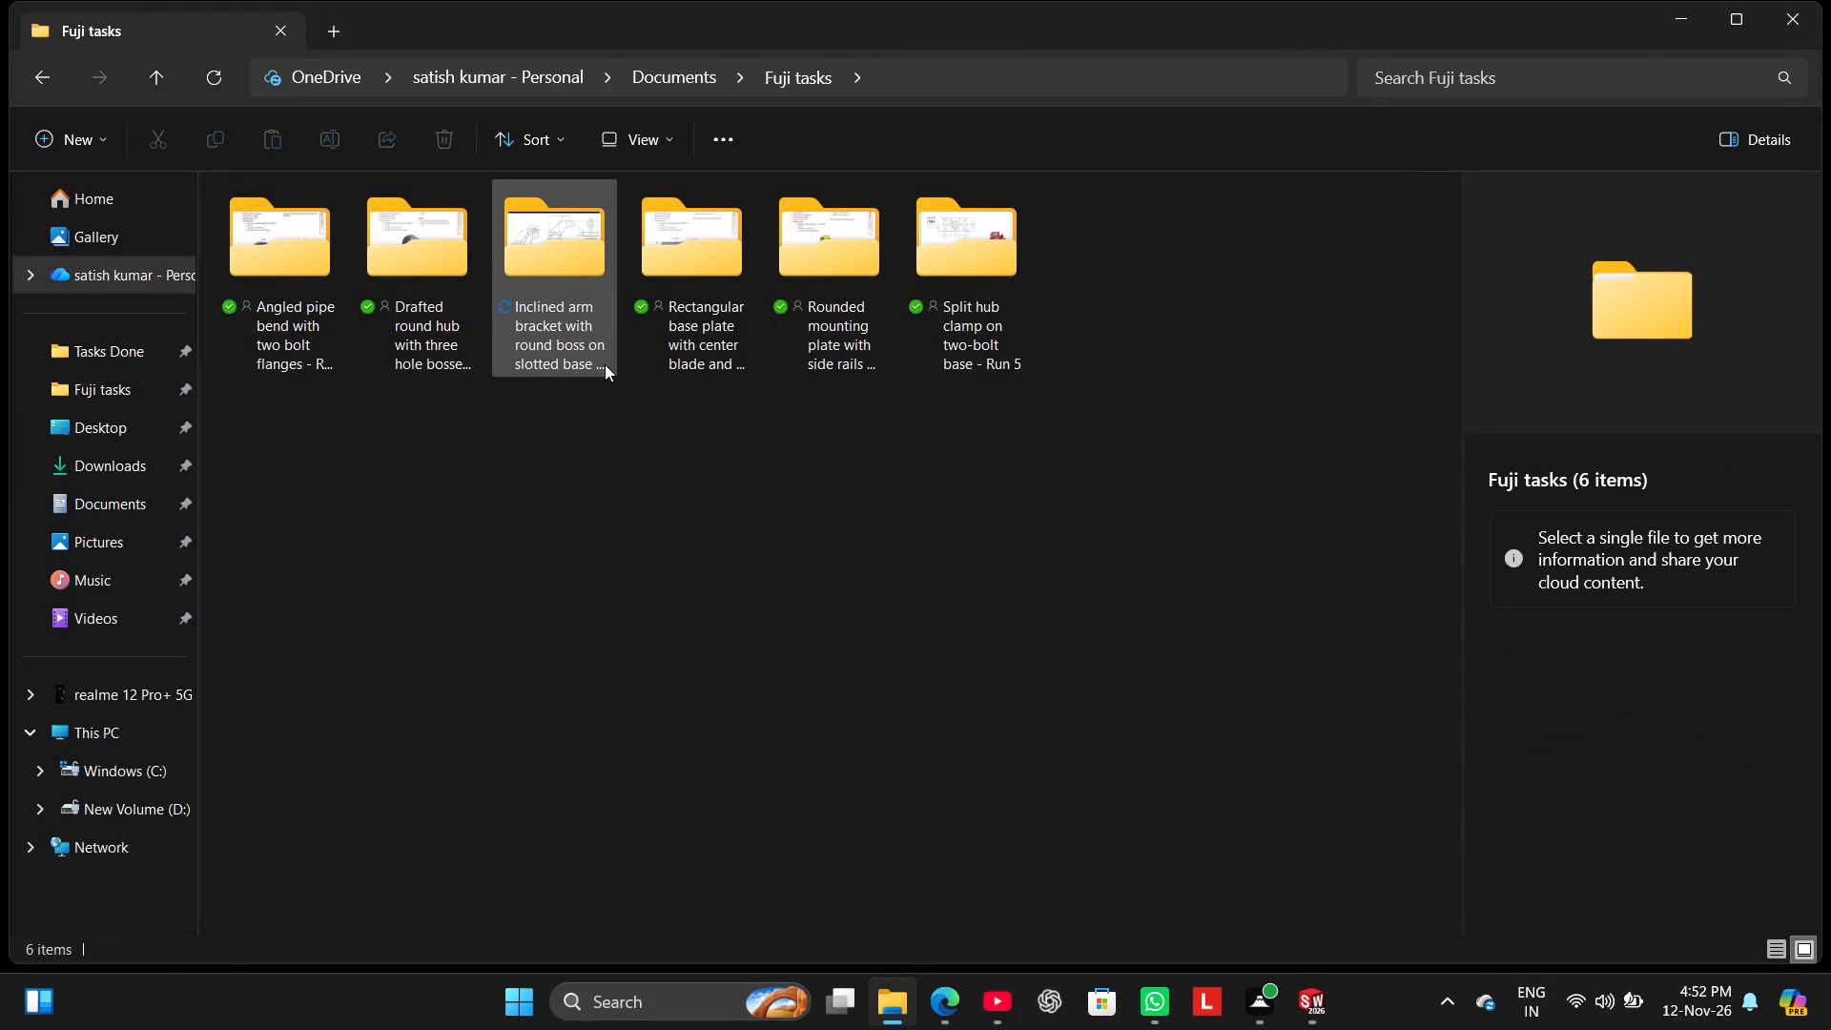
{"action": "left_click", "coordinate": [1306, 1002]}
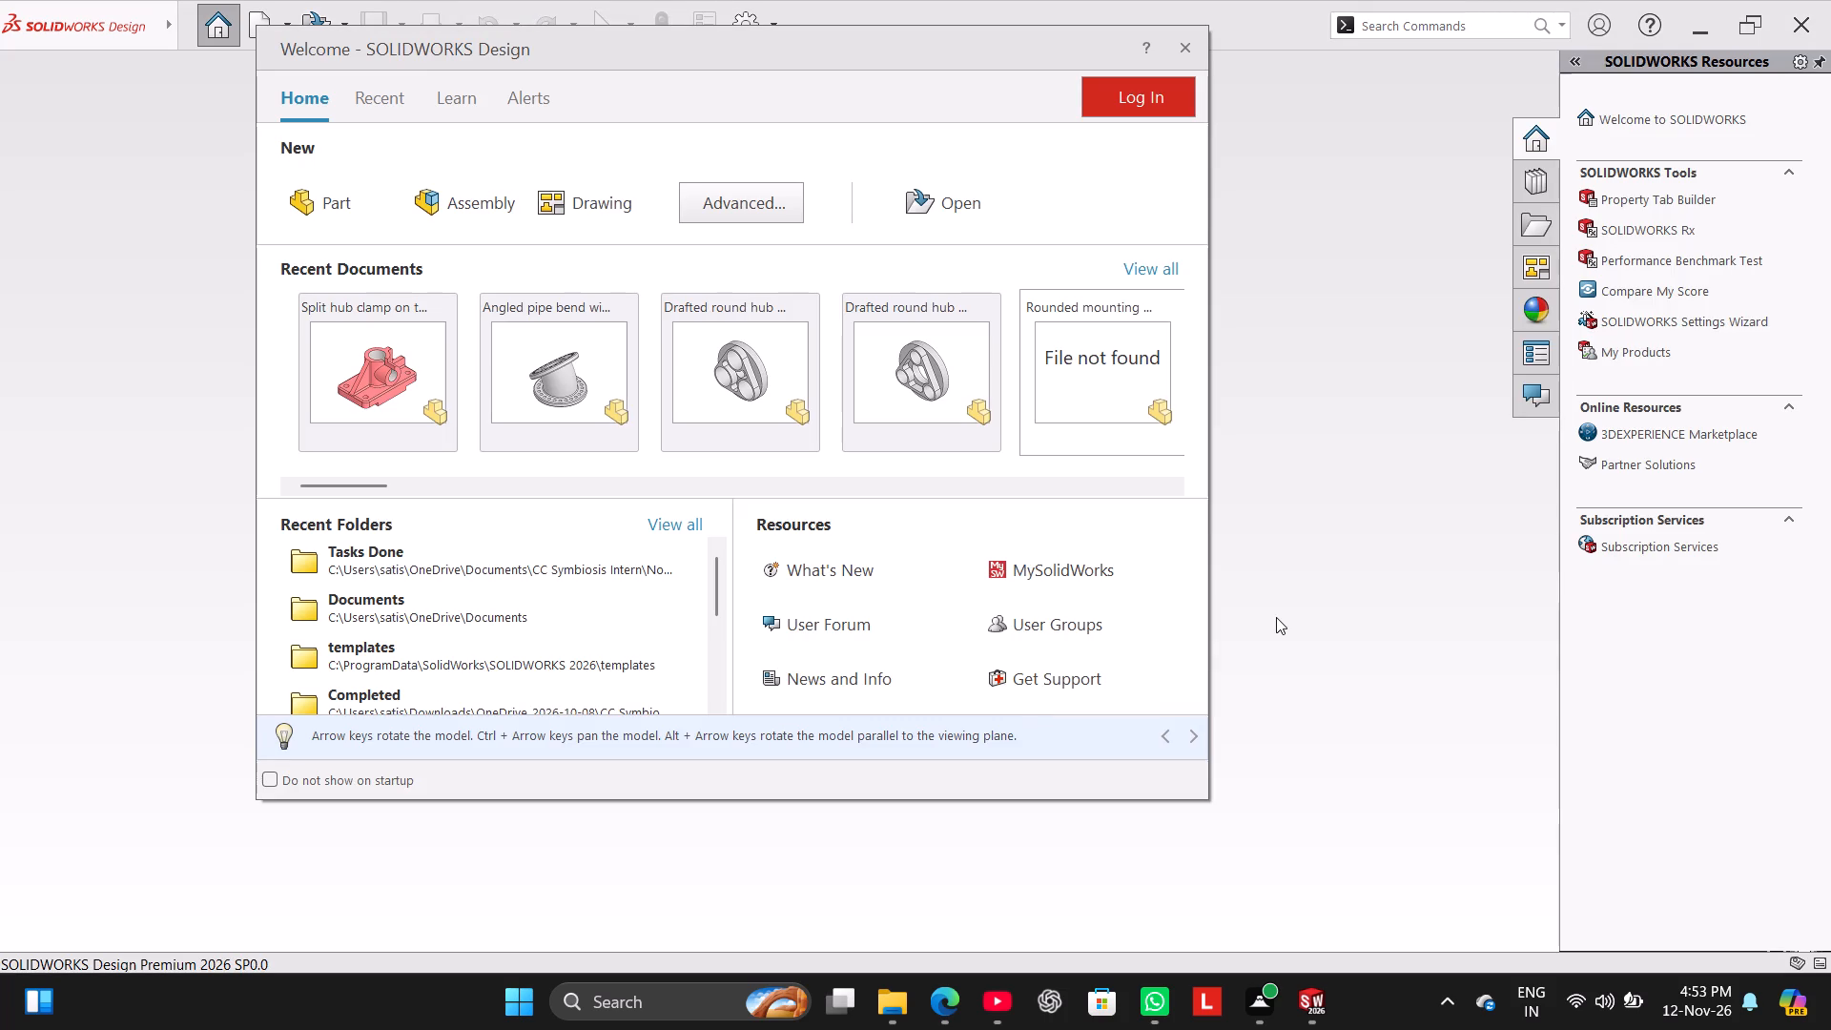
{"action": "left_click", "coordinate": [336, 213]}
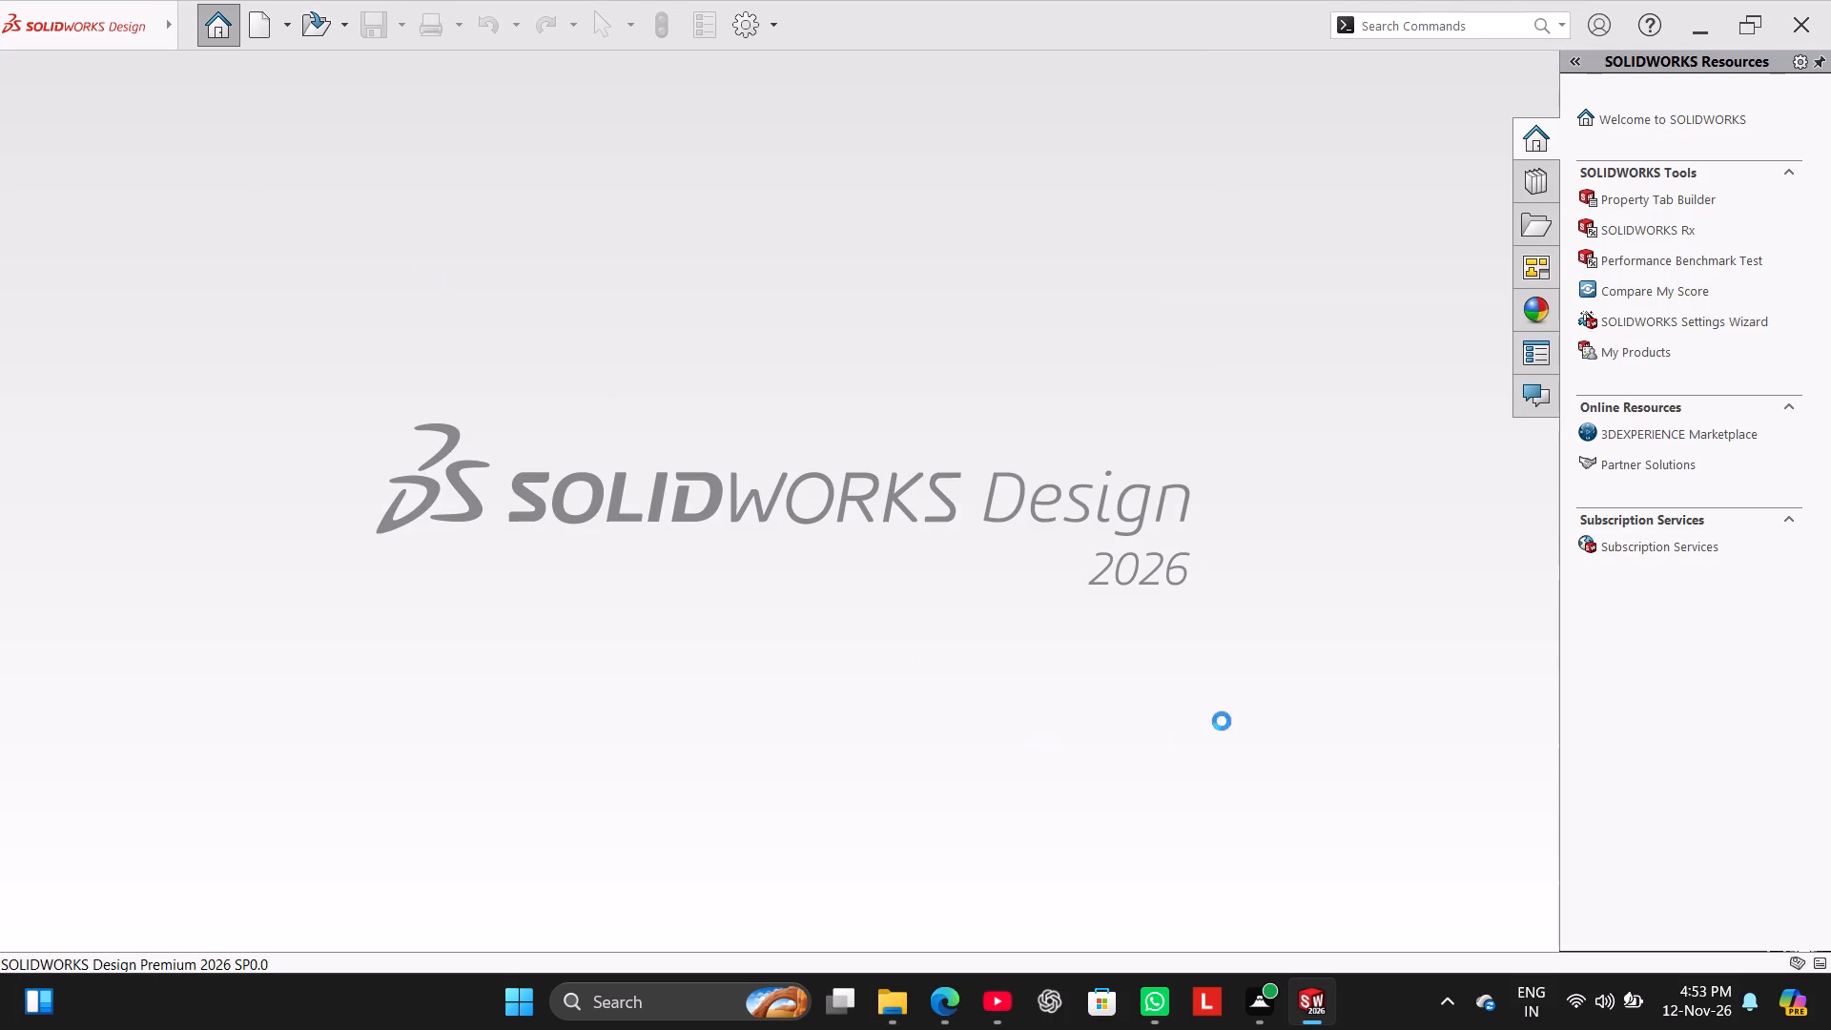
Turn off the Windows energy saver mode and dismiss the system quick settings.
{"action": "left_click", "coordinate": [1596, 1022]}
{"action": "left_click", "coordinate": [1597, 654]}
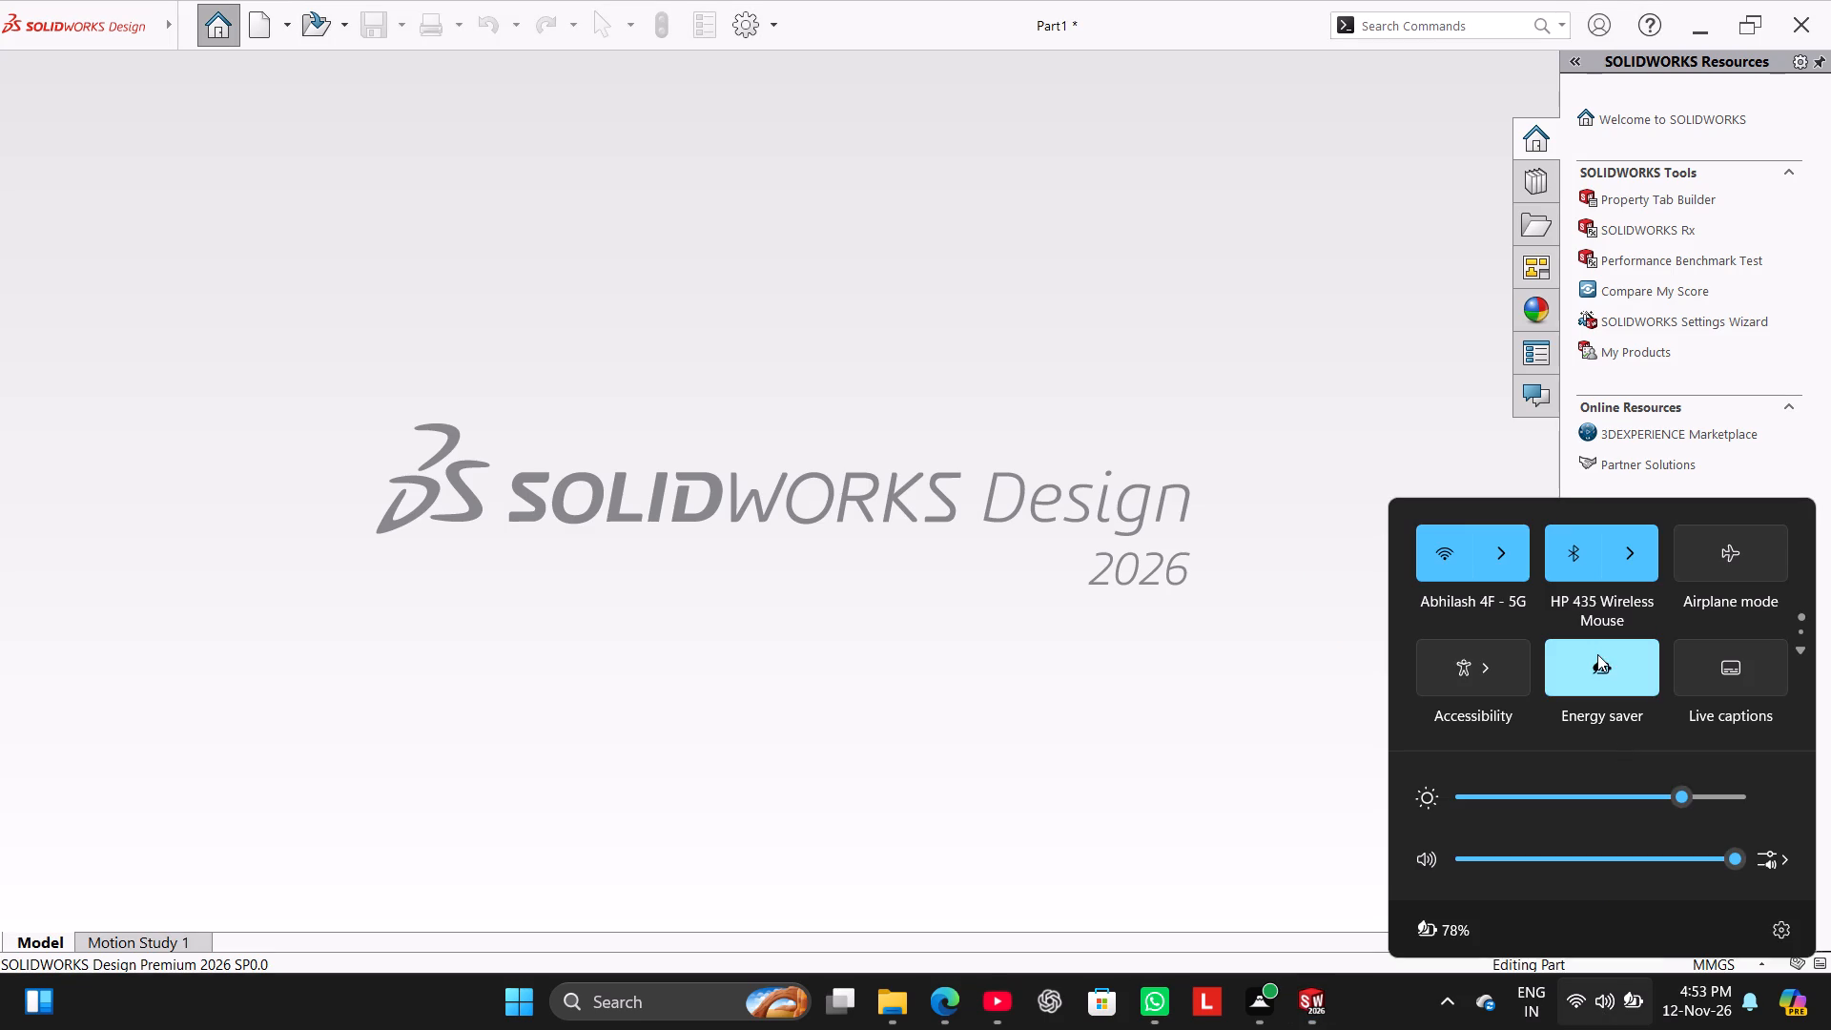
{"action": "left_click", "coordinate": [1164, 646]}
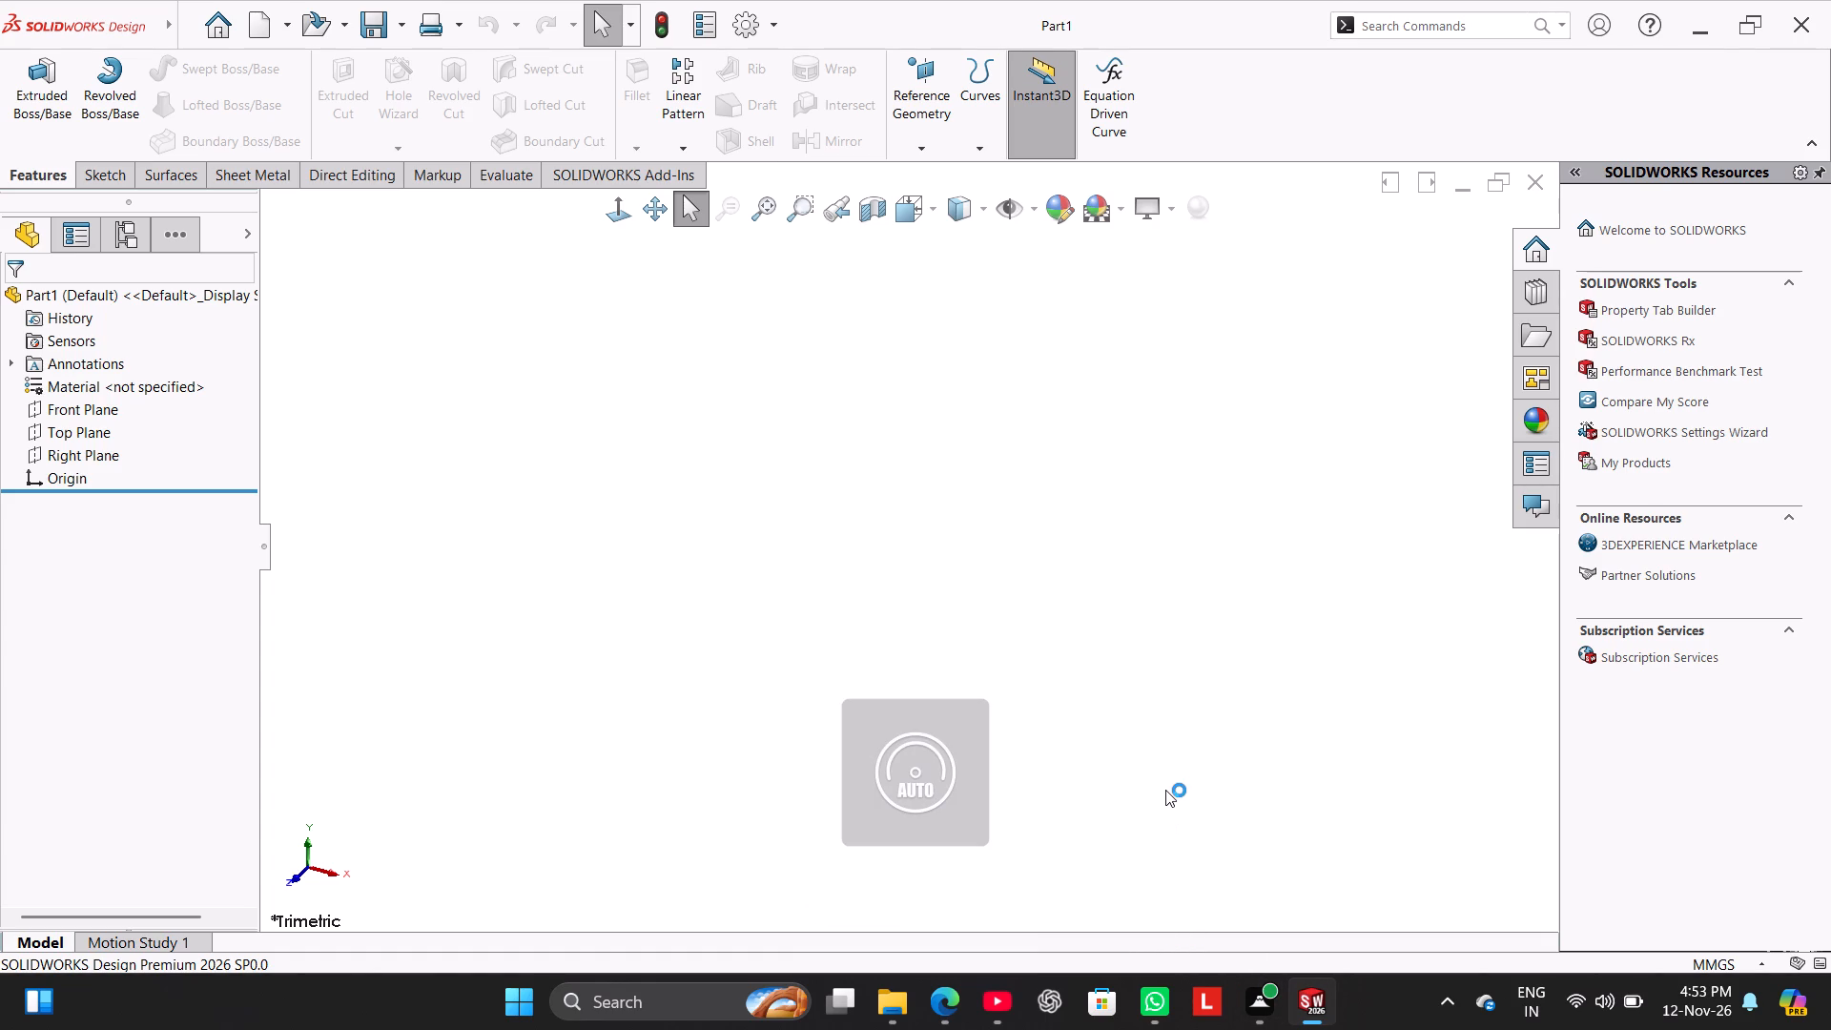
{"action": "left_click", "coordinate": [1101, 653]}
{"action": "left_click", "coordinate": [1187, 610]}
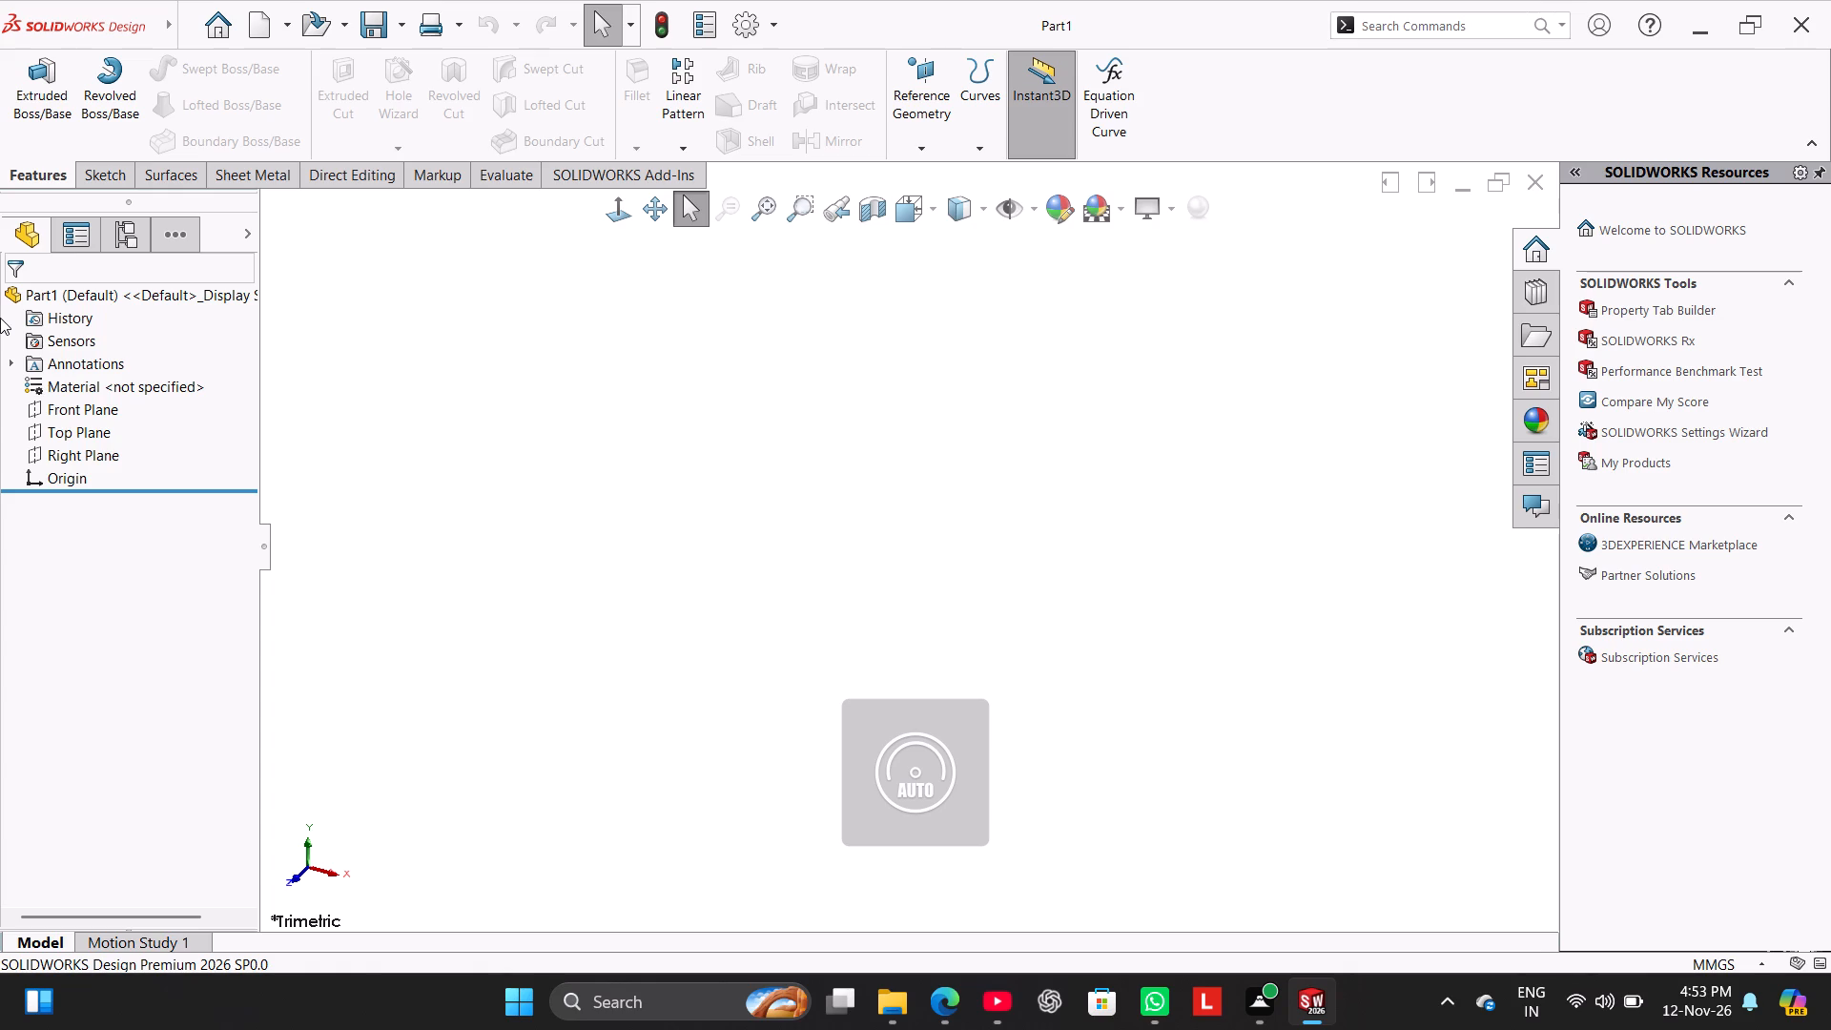
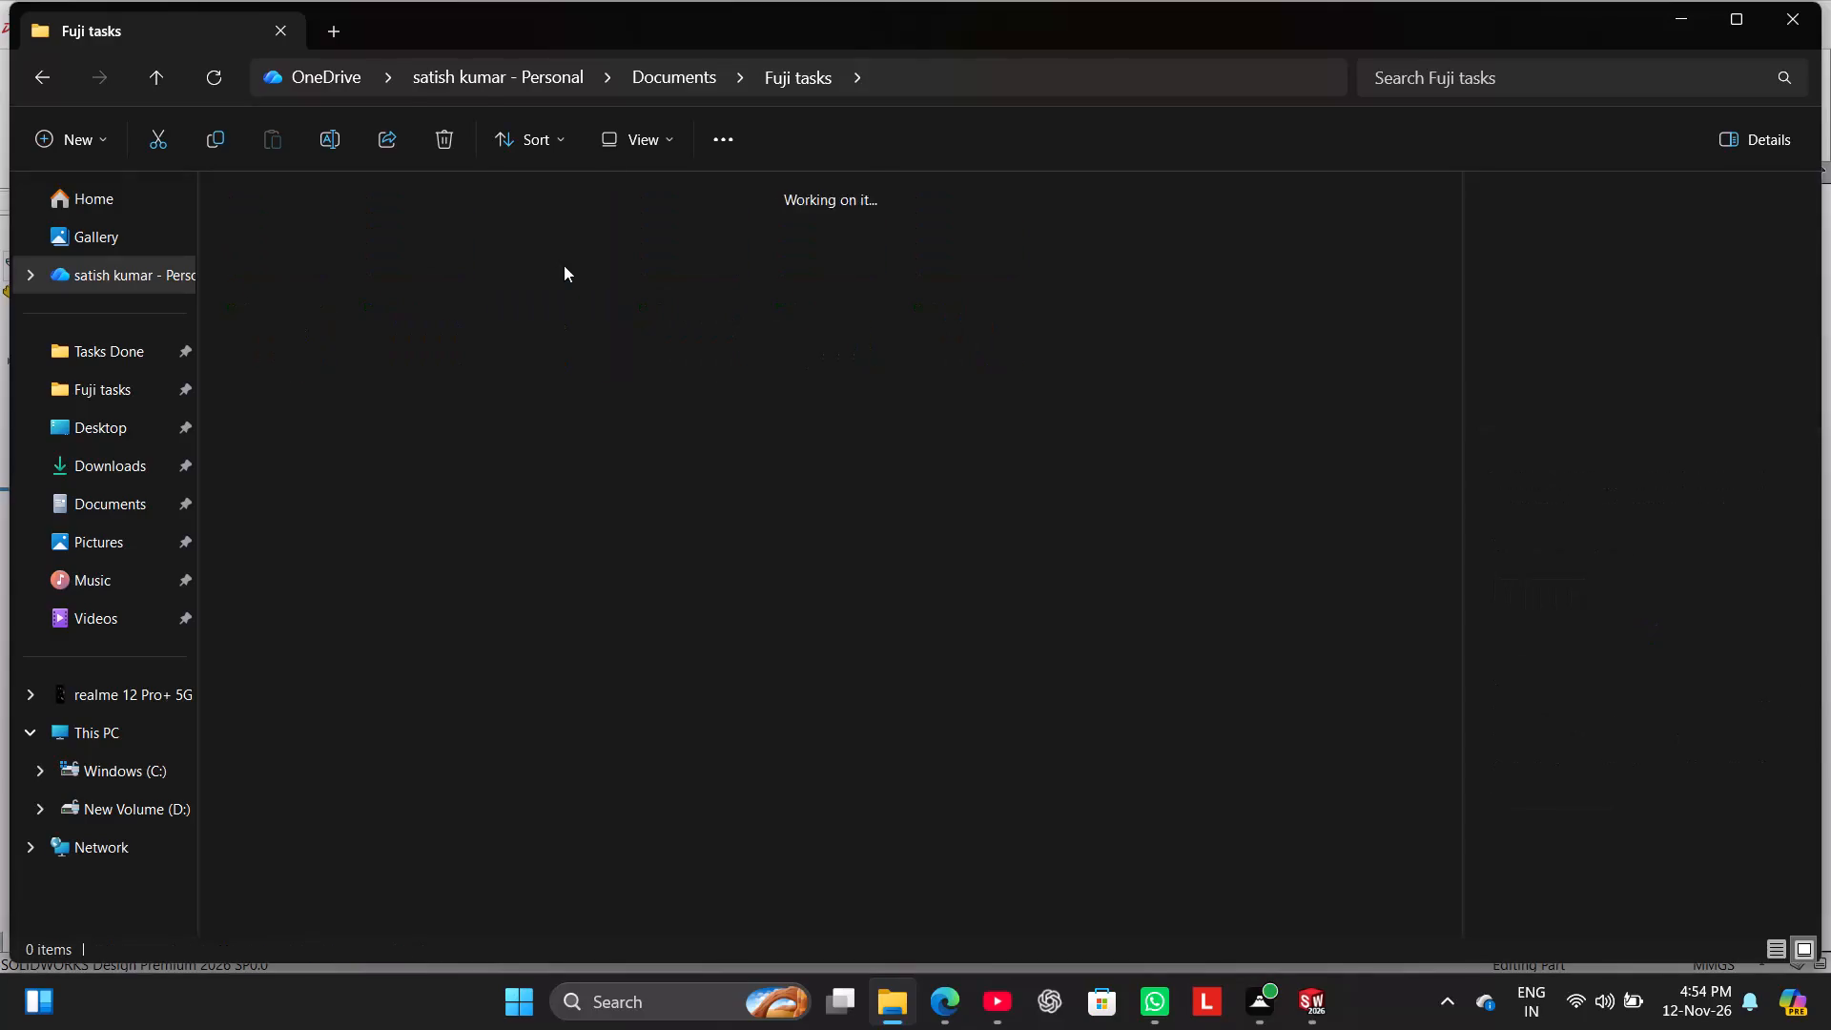
Open the inclined arm bracket reference drawing and enlarge it to examine its views and dimensions.
{"action": "double_click", "coordinate": [286, 224]}
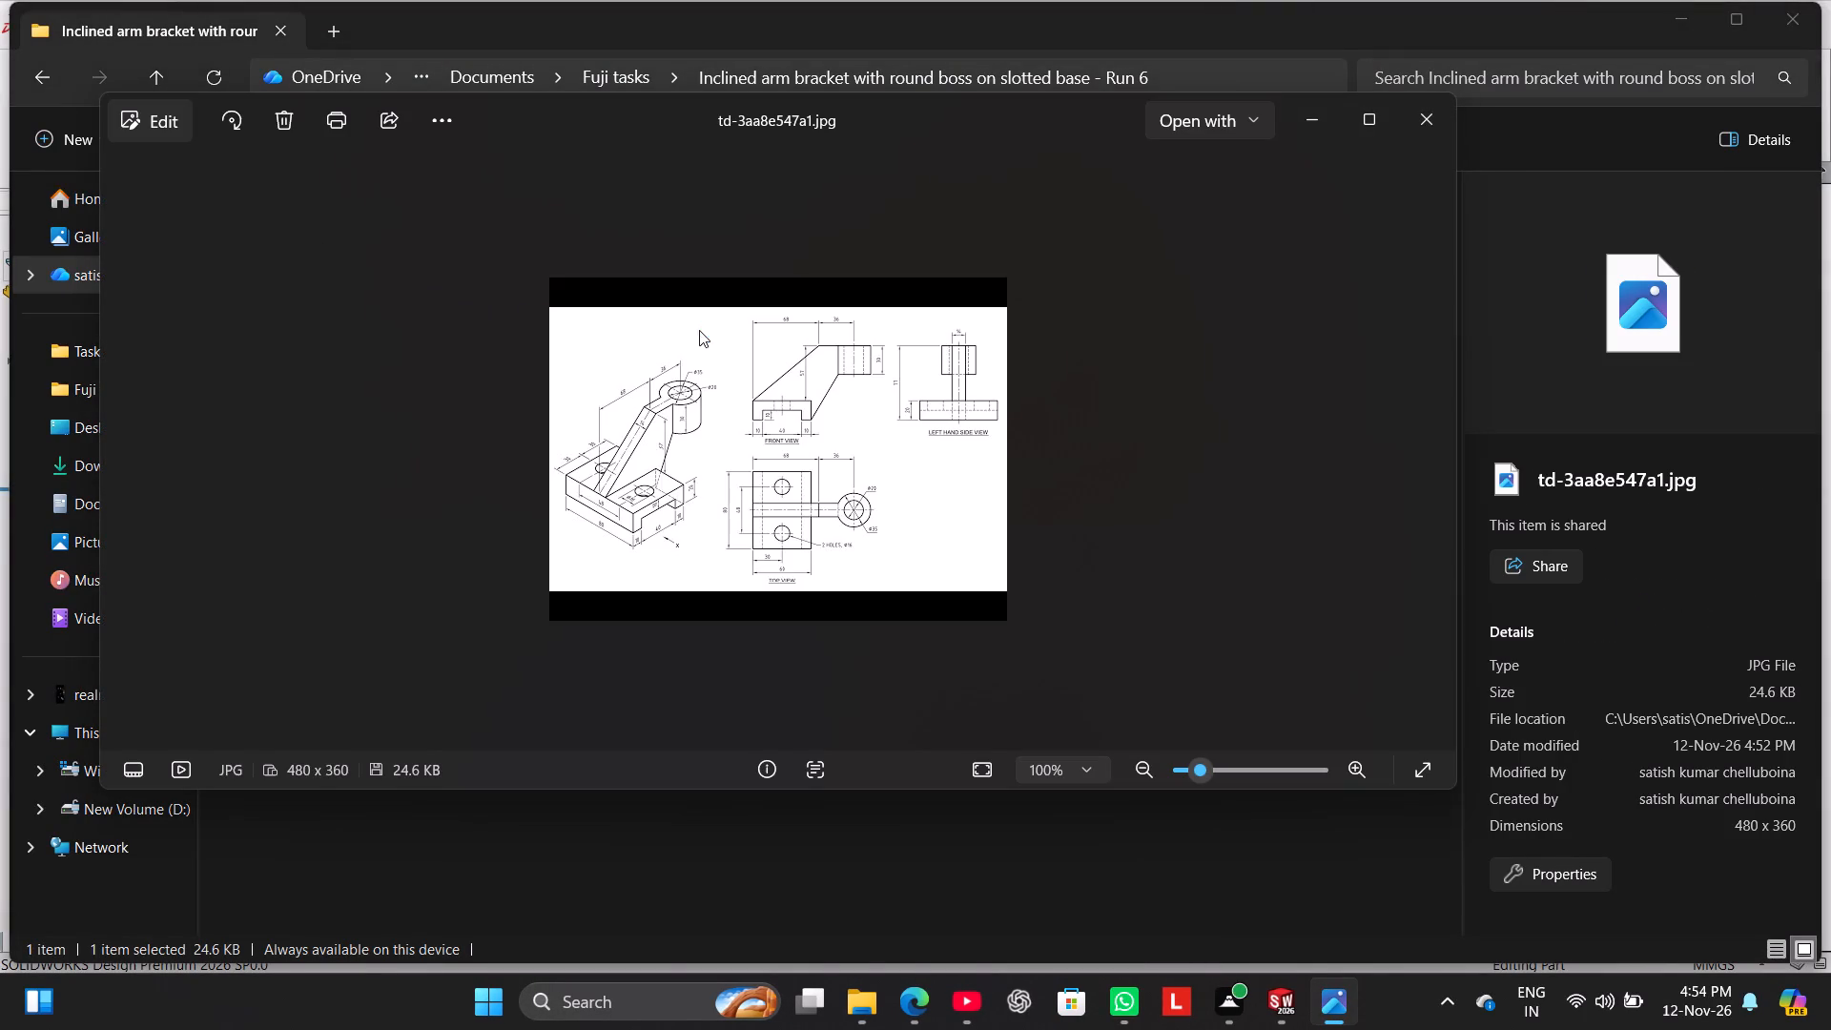
{"action": "triple_click", "coordinate": [1345, 772]}
{"action": "triple_click", "coordinate": [1345, 772]}
{"action": "triple_click", "coordinate": [1345, 772]}
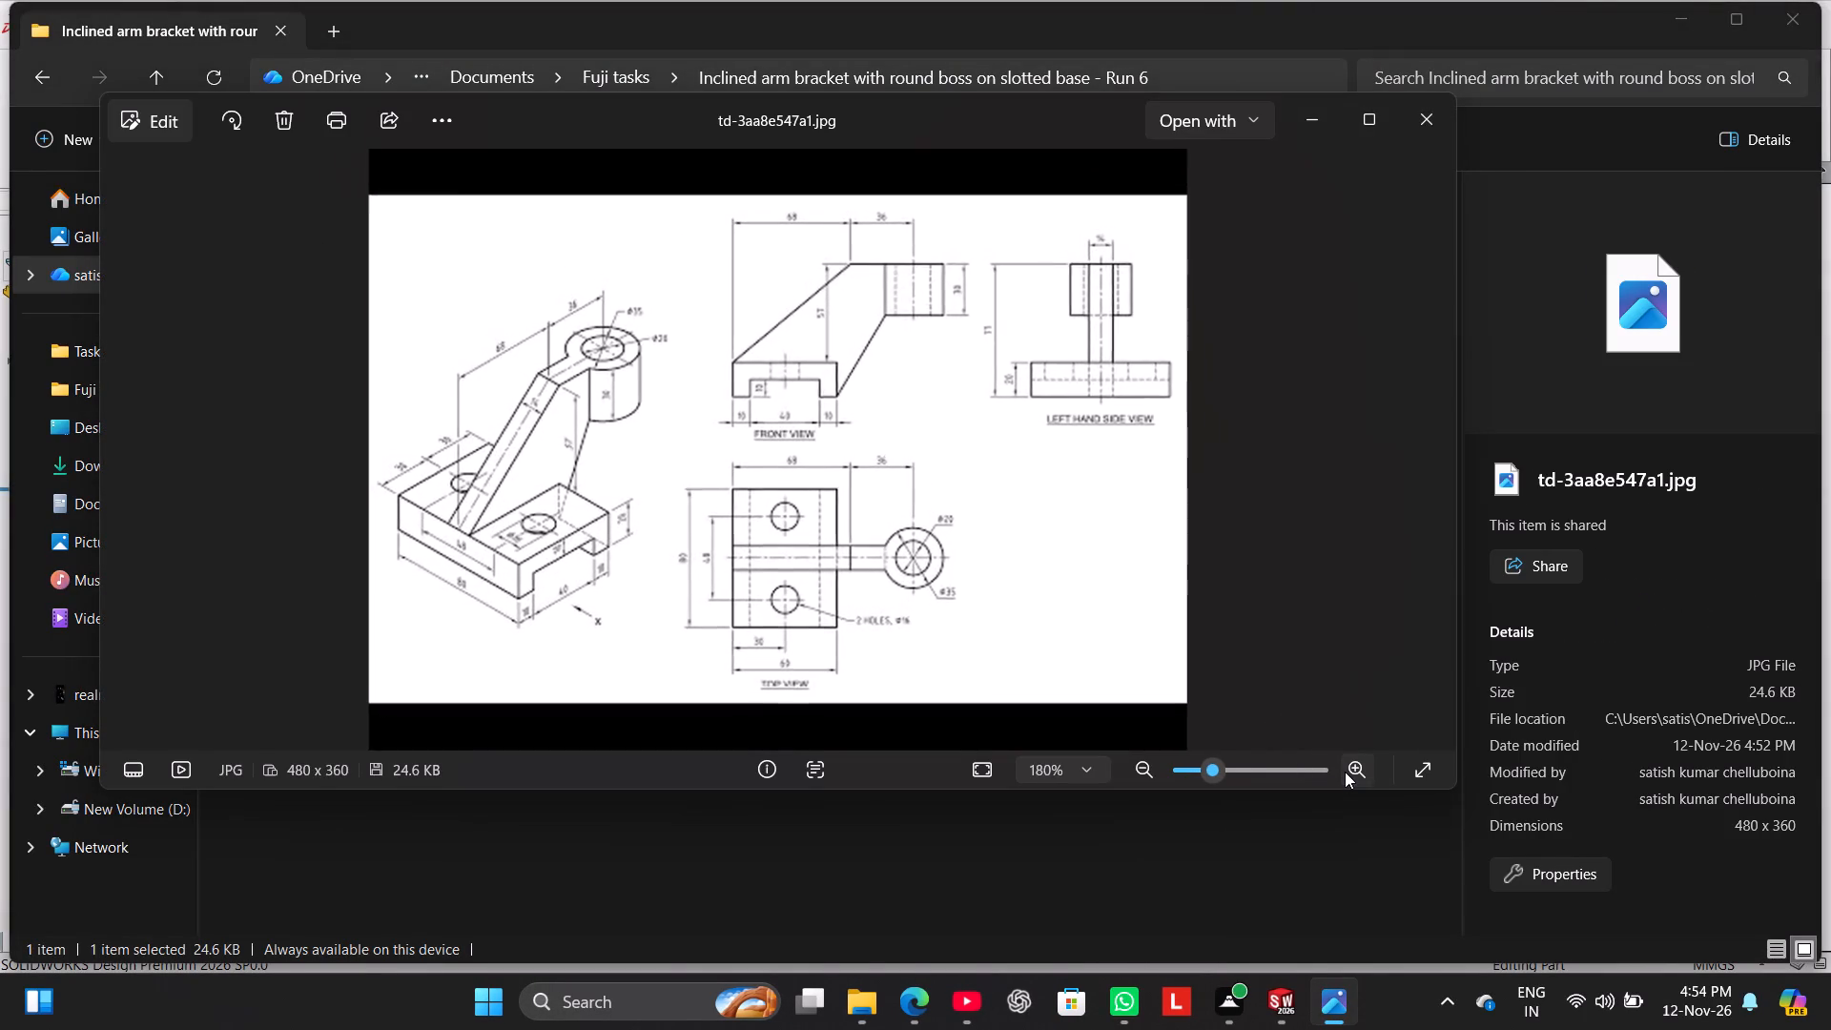
{"action": "triple_click", "coordinate": [1345, 772]}
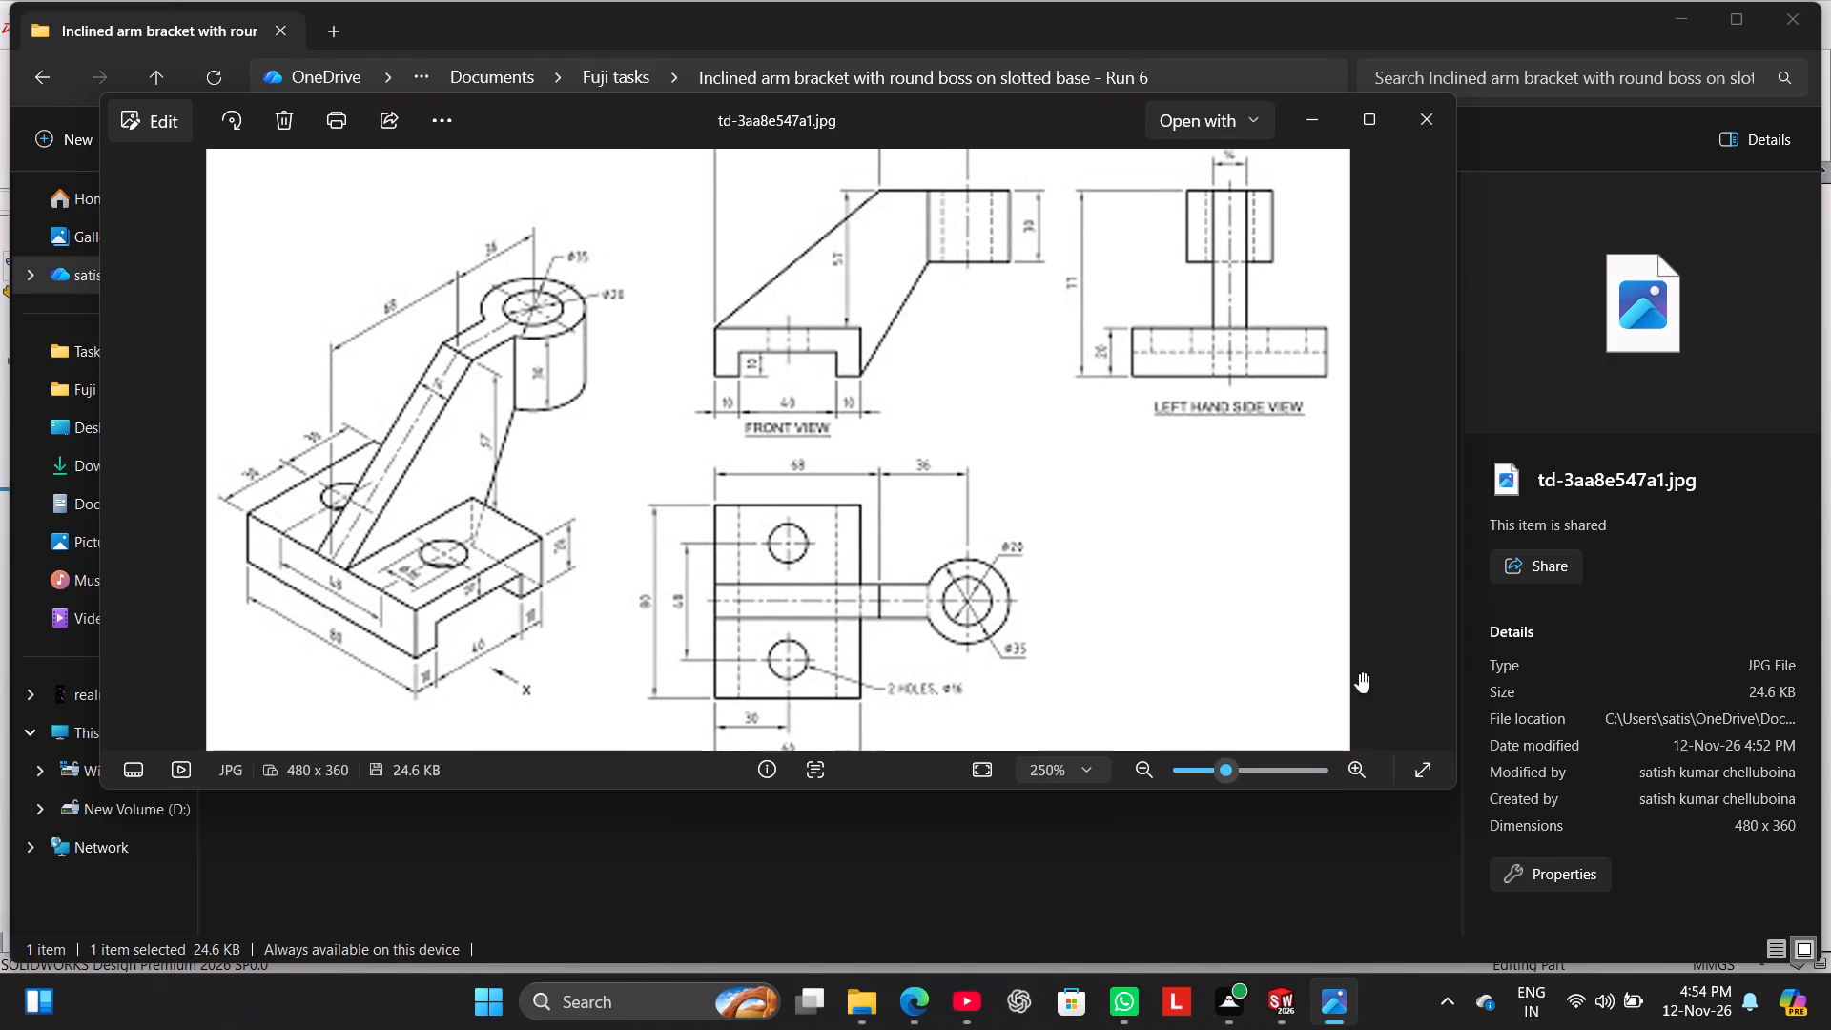
{"action": "left_click", "coordinate": [1436, 128]}
Switch to SOLIDWORKS and sketch a center rectangle about 146 mm wide, centred on the origin, on the Front Plane.
{"action": "left_click", "coordinate": [1309, 999]}
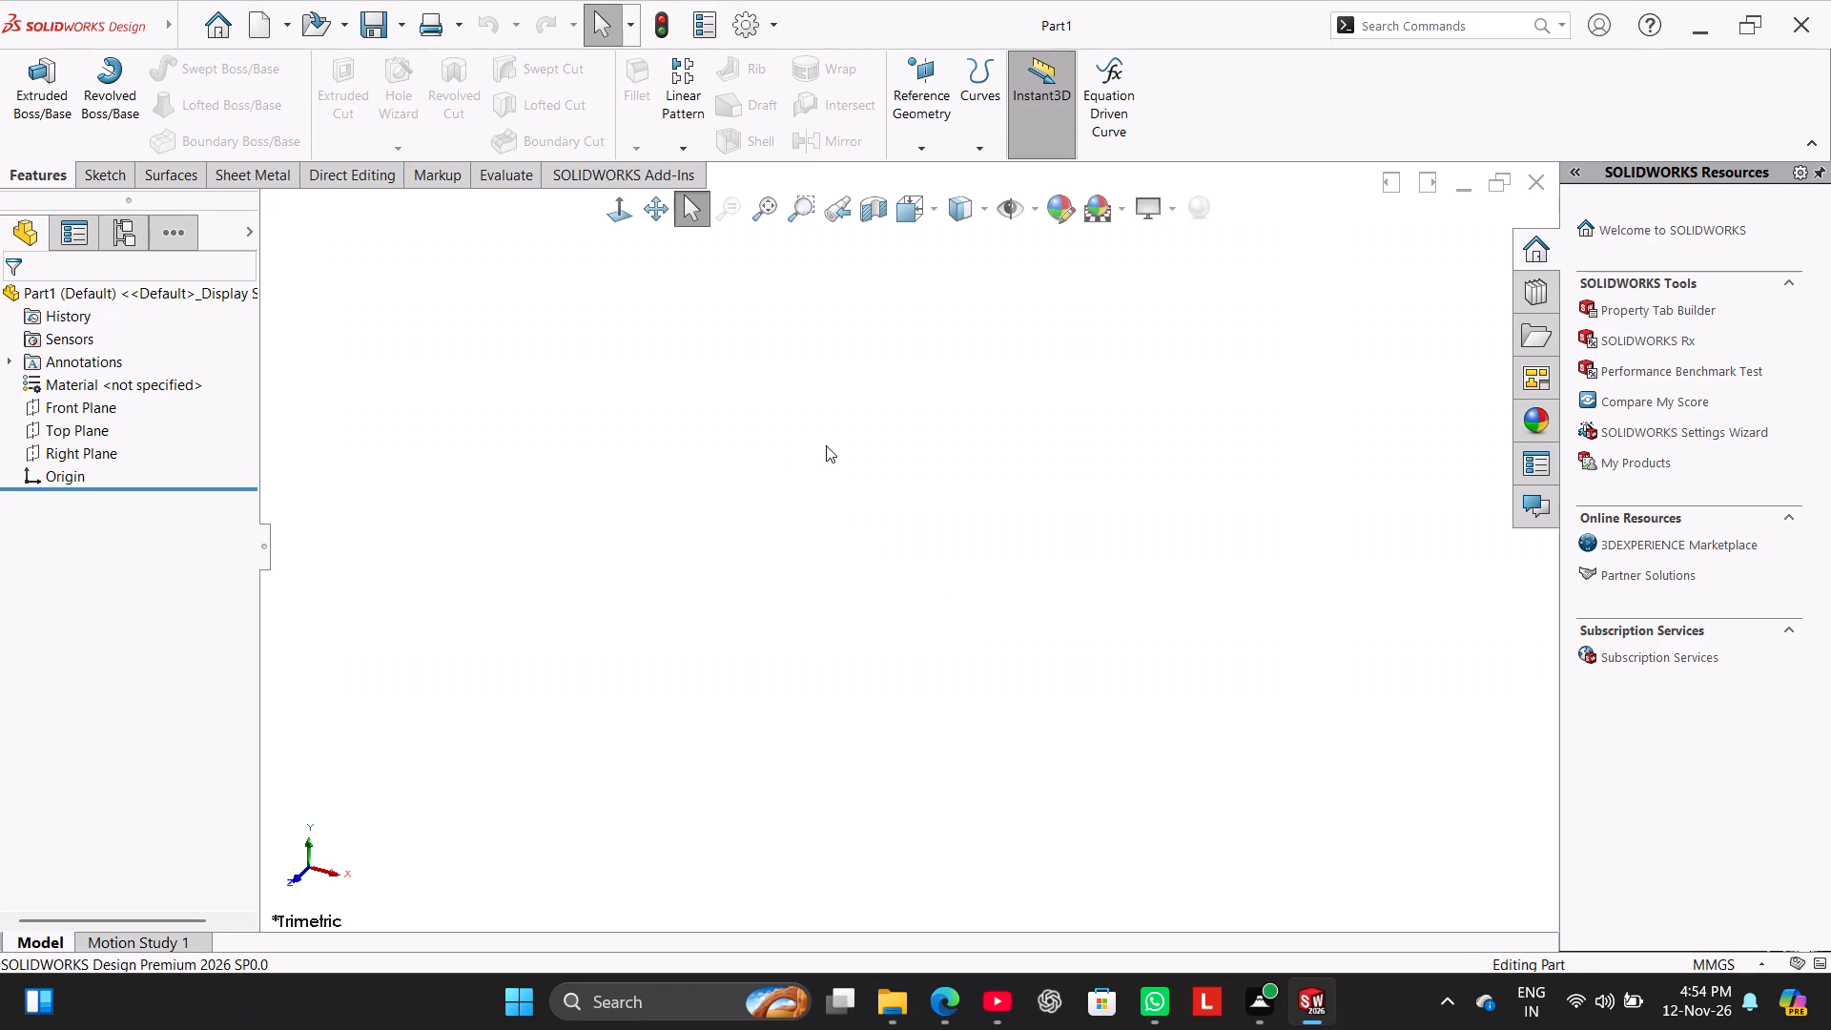
{"action": "left_click", "coordinate": [117, 174]}
{"action": "left_click", "coordinate": [33, 76]}
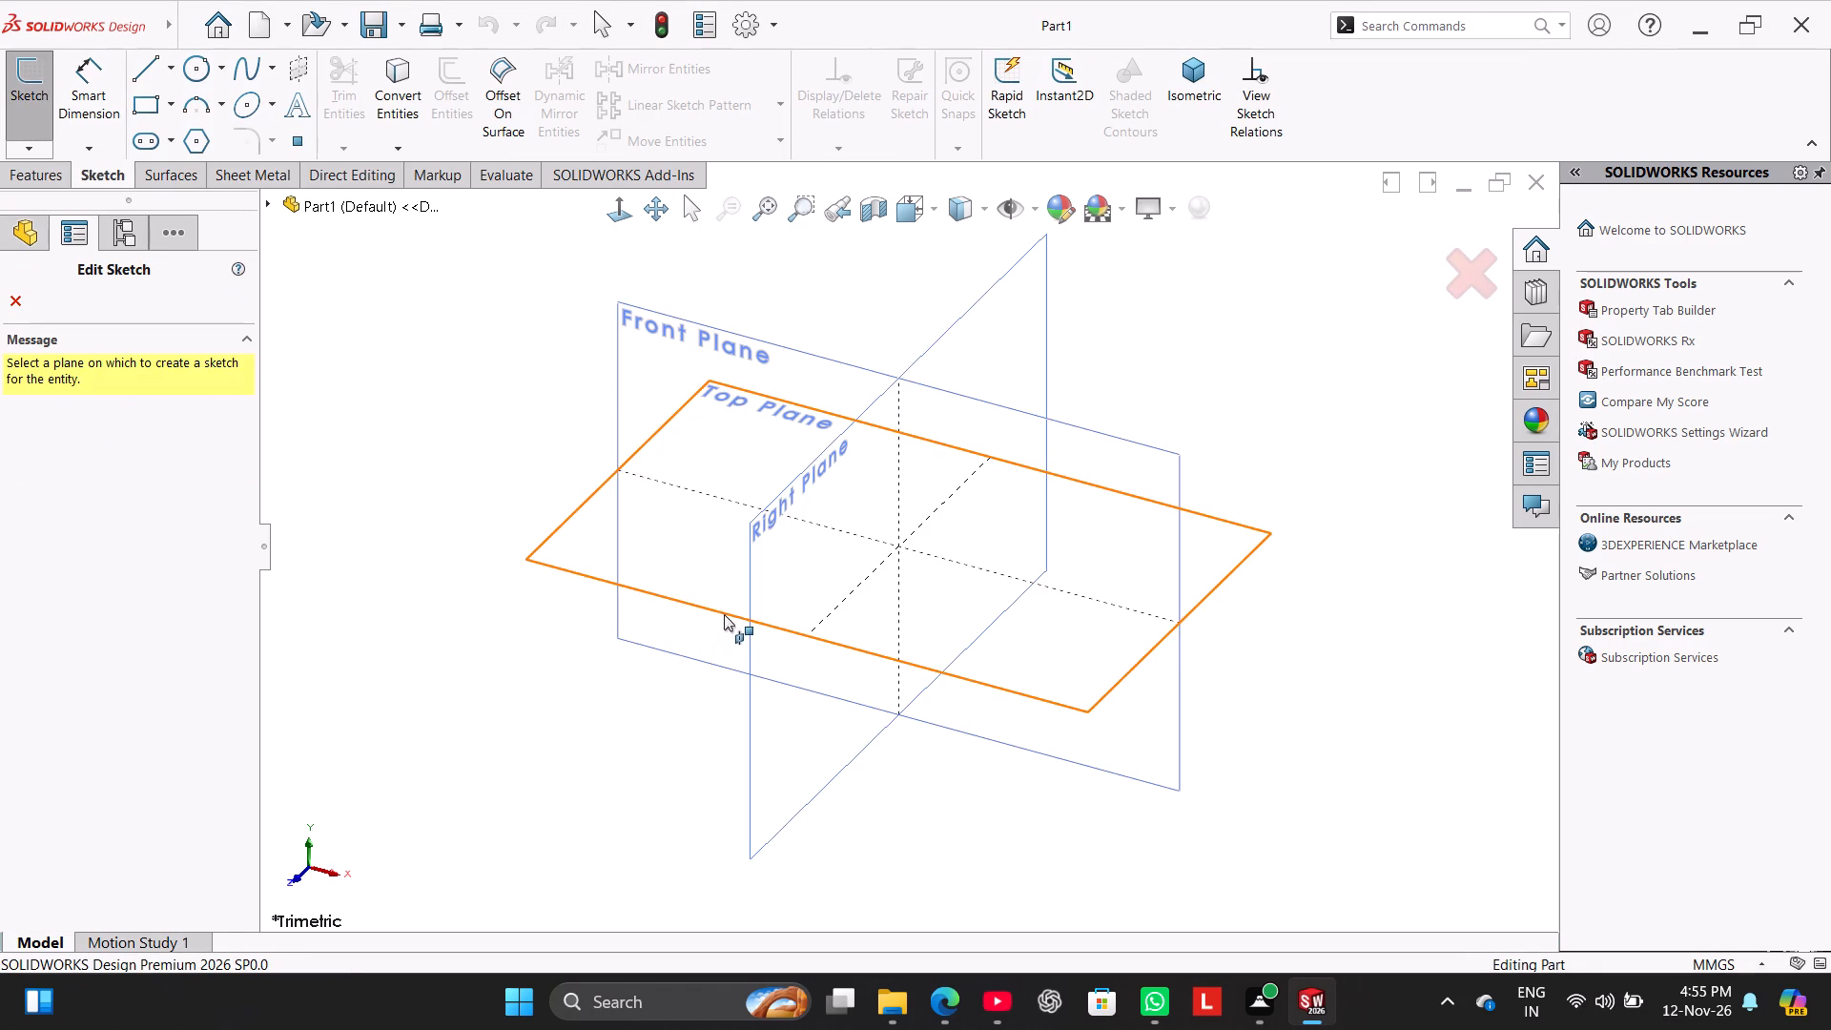
{"action": "left_click", "coordinate": [687, 358]}
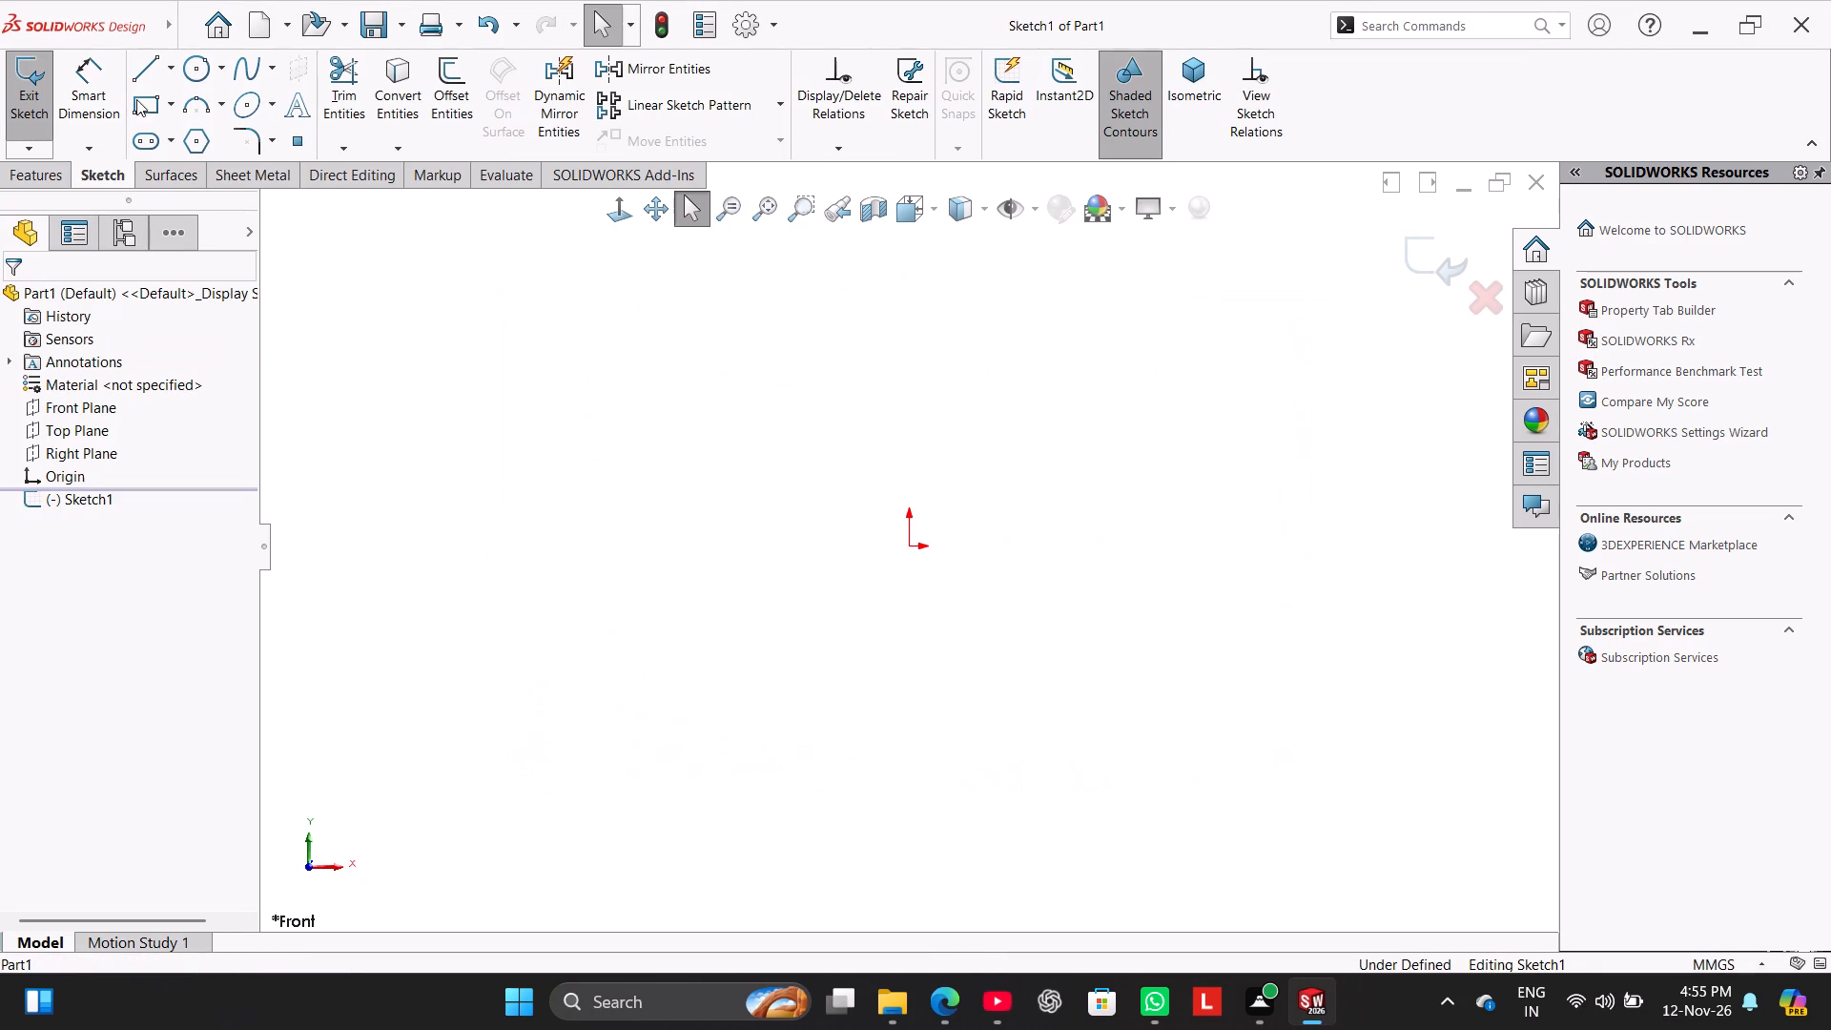
{"action": "left_click", "coordinate": [139, 92]}
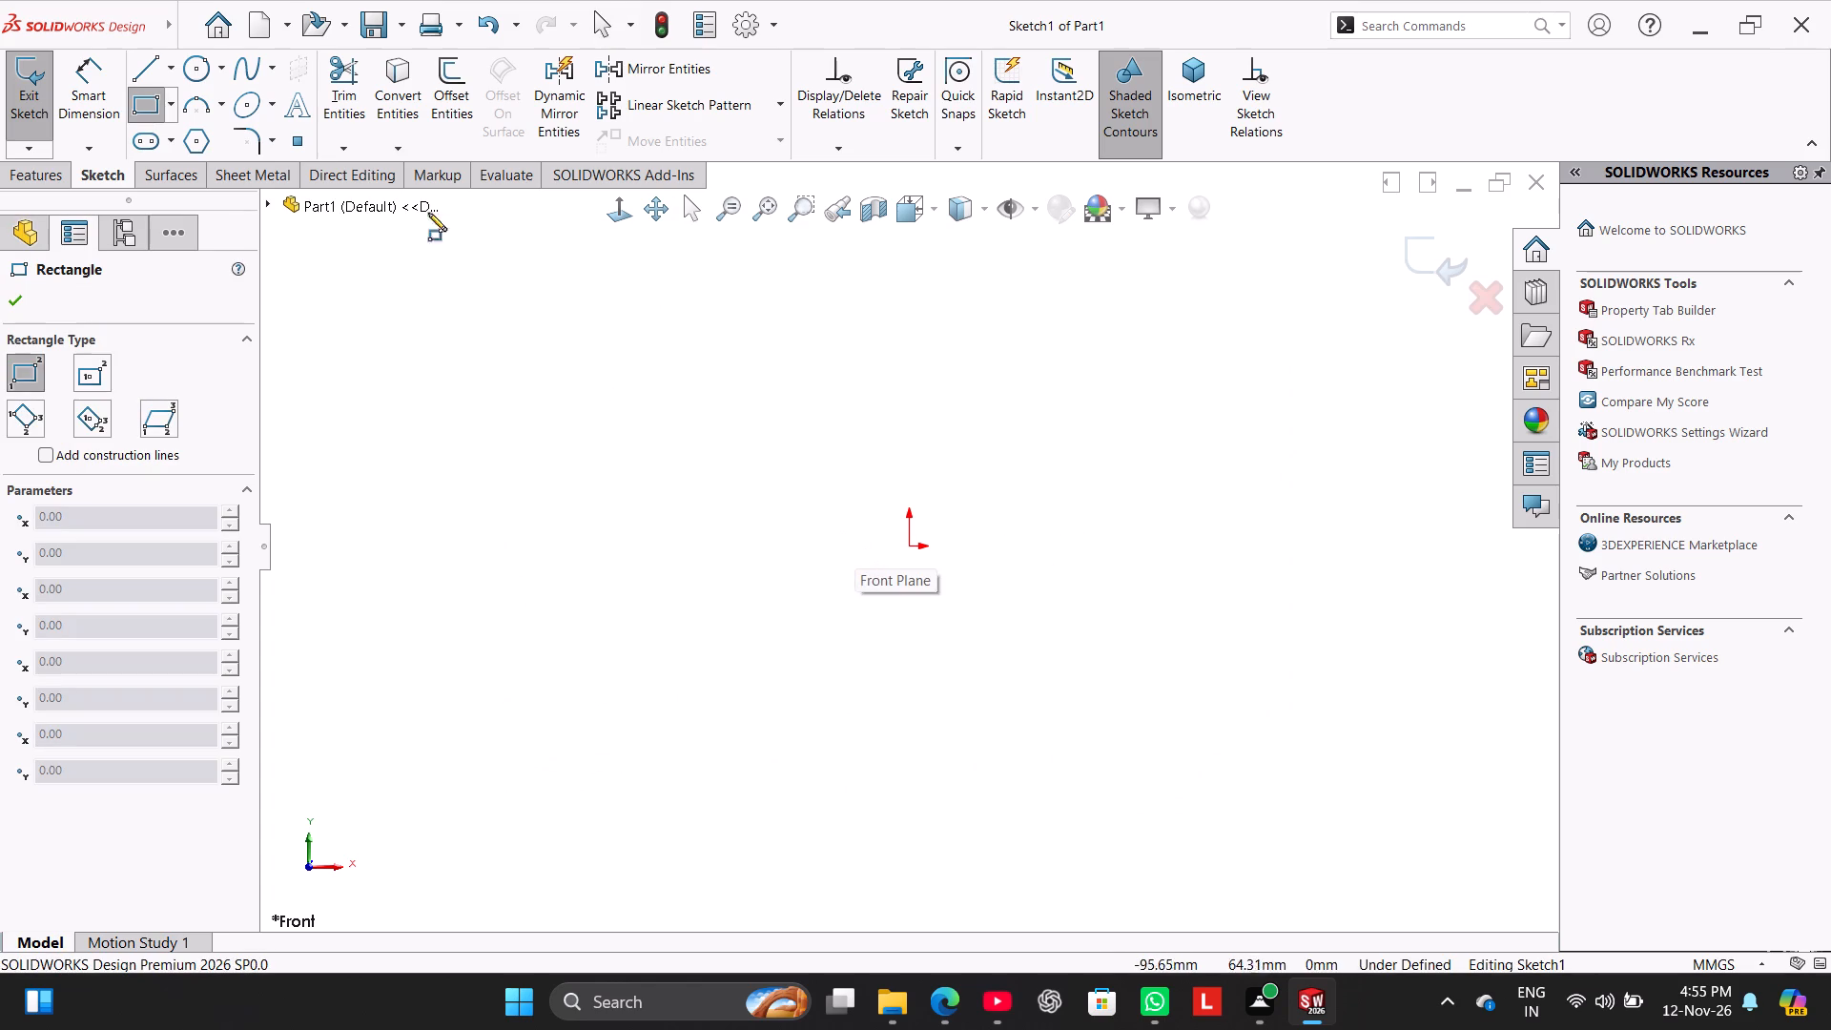
{"action": "left_click", "coordinate": [169, 99]}
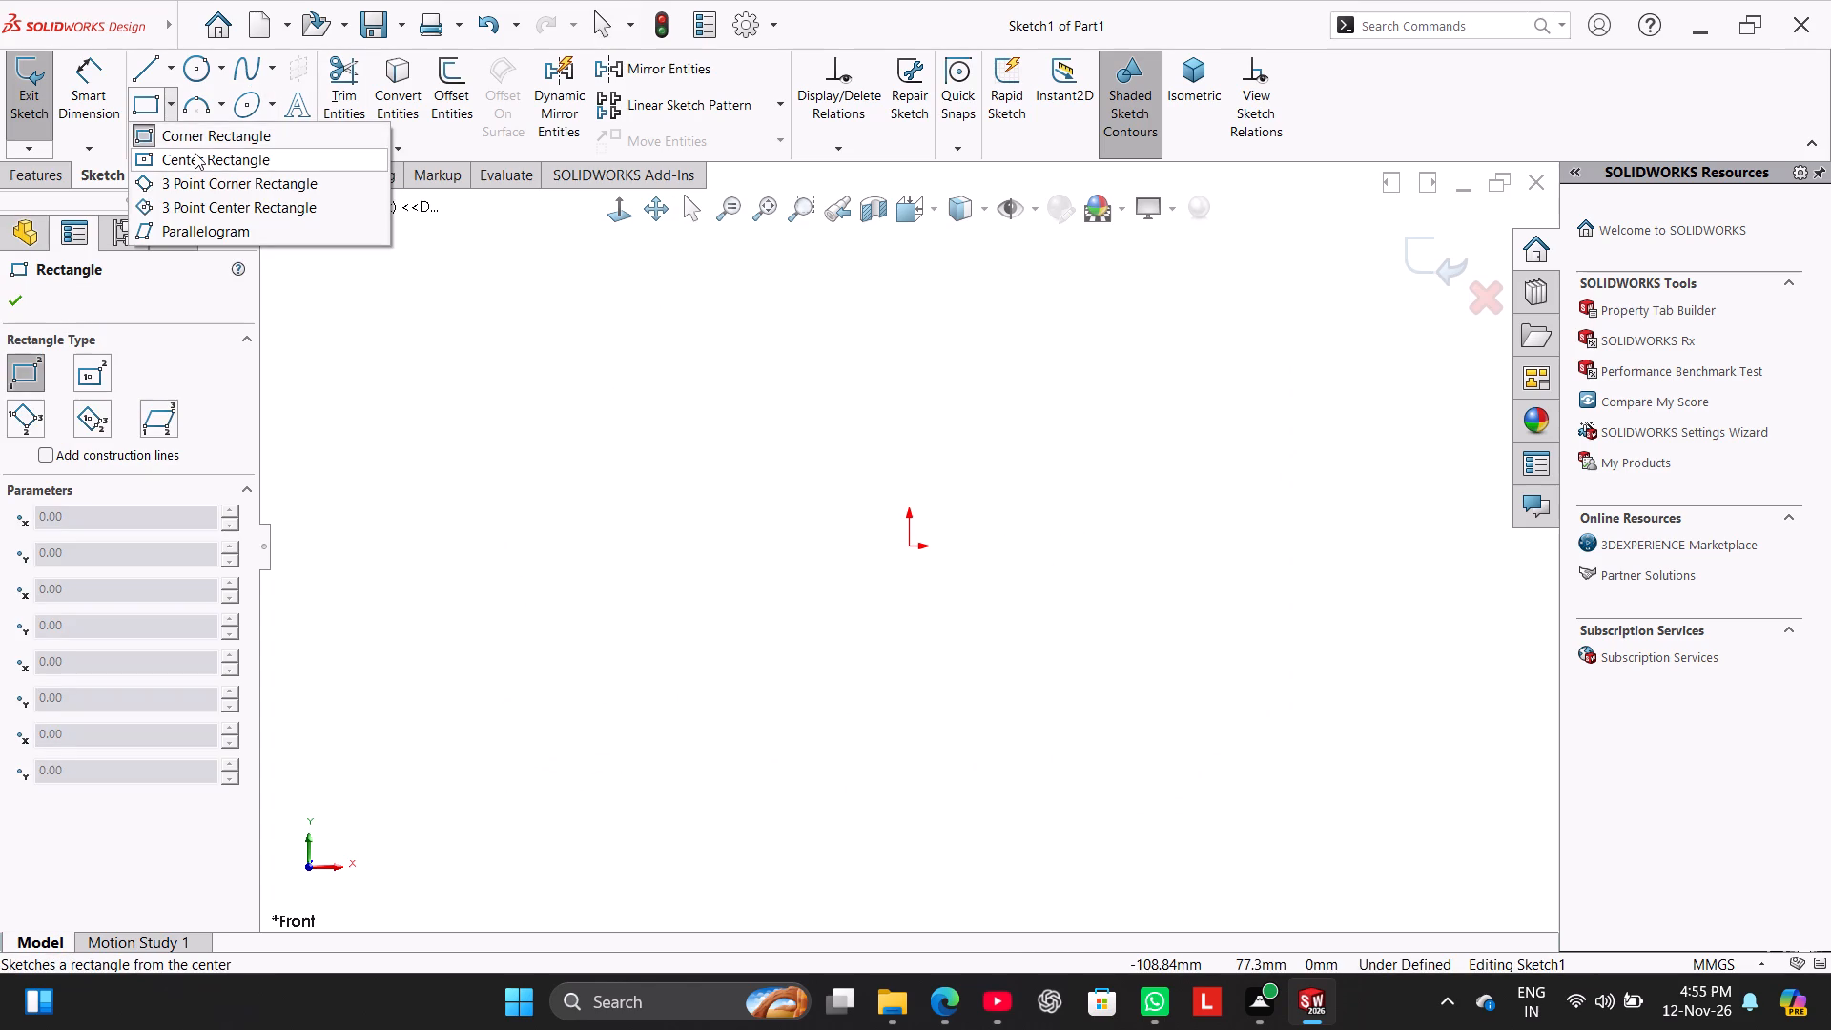
{"action": "left_click", "coordinate": [197, 155]}
{"action": "left_click", "coordinate": [911, 547]}
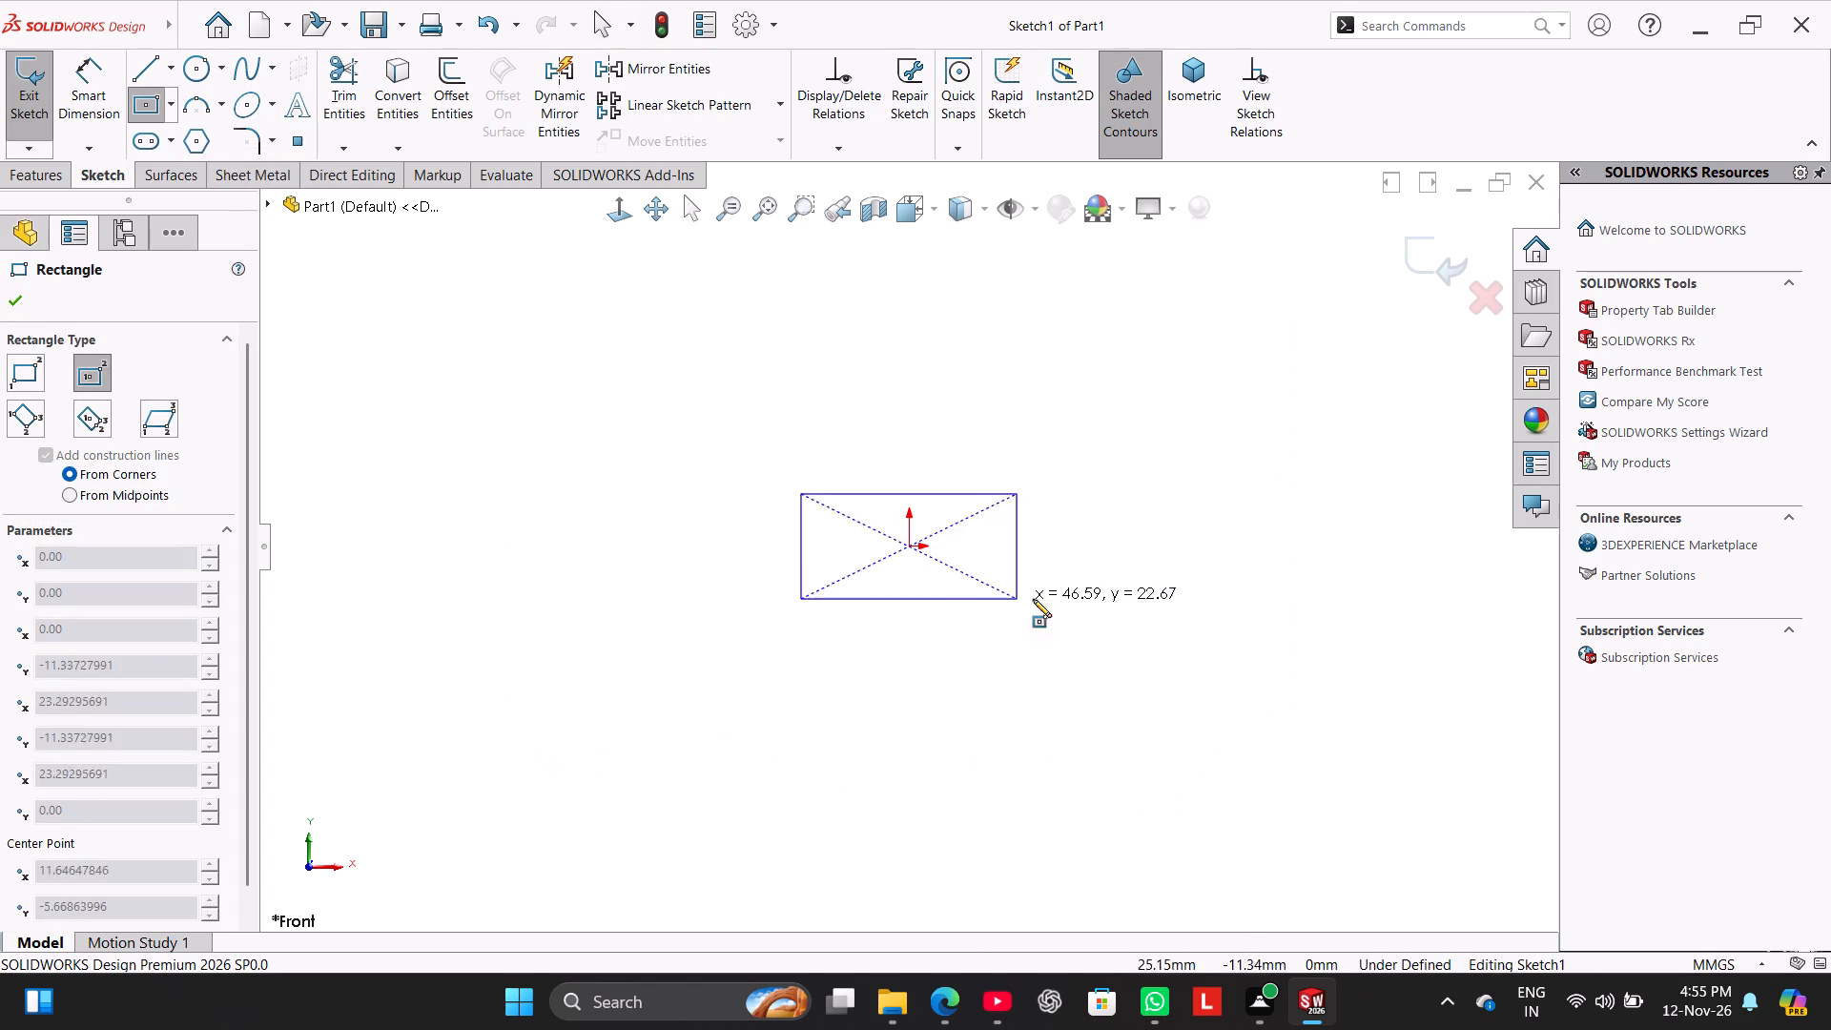
{"action": "left_click", "coordinate": [1247, 587]}
{"action": "right_click", "coordinate": [1042, 406]}
{"action": "left_click", "coordinate": [1086, 424]}
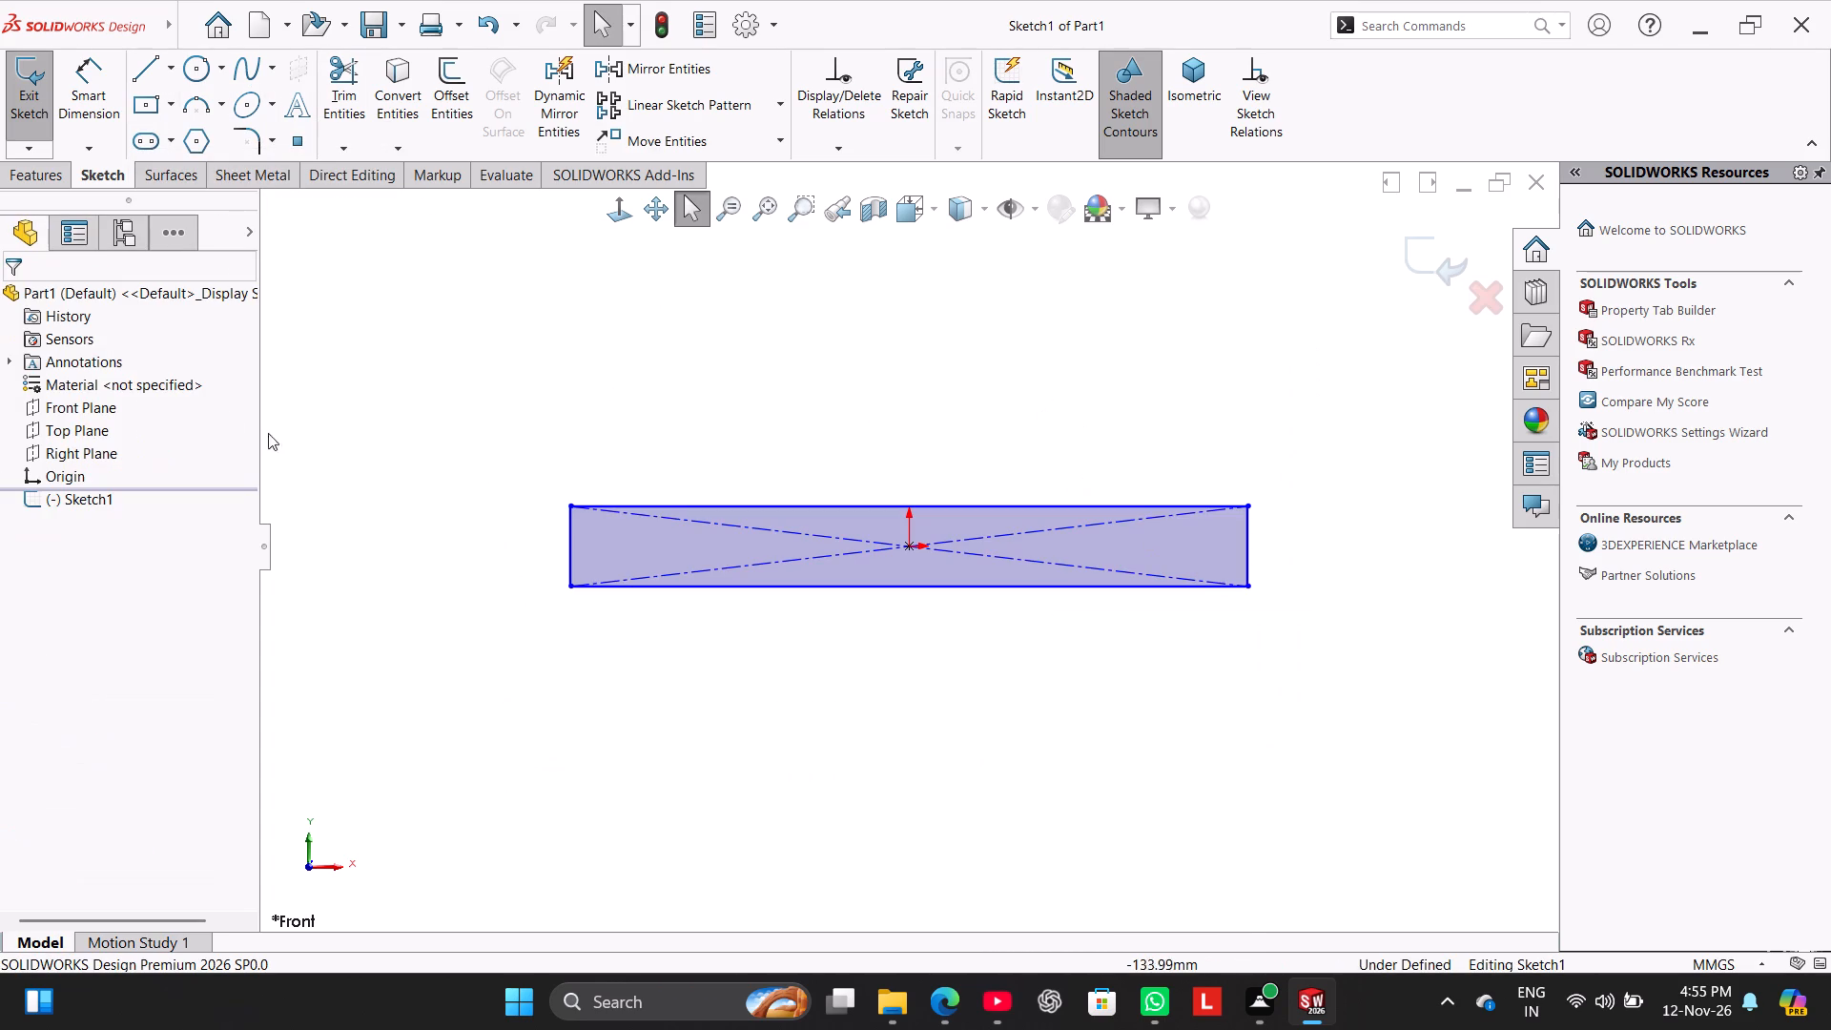
Dimension the rectangle 88 mm wide and 24 mm high.
{"action": "left_click", "coordinate": [101, 81]}
{"action": "left_click", "coordinate": [755, 591]}
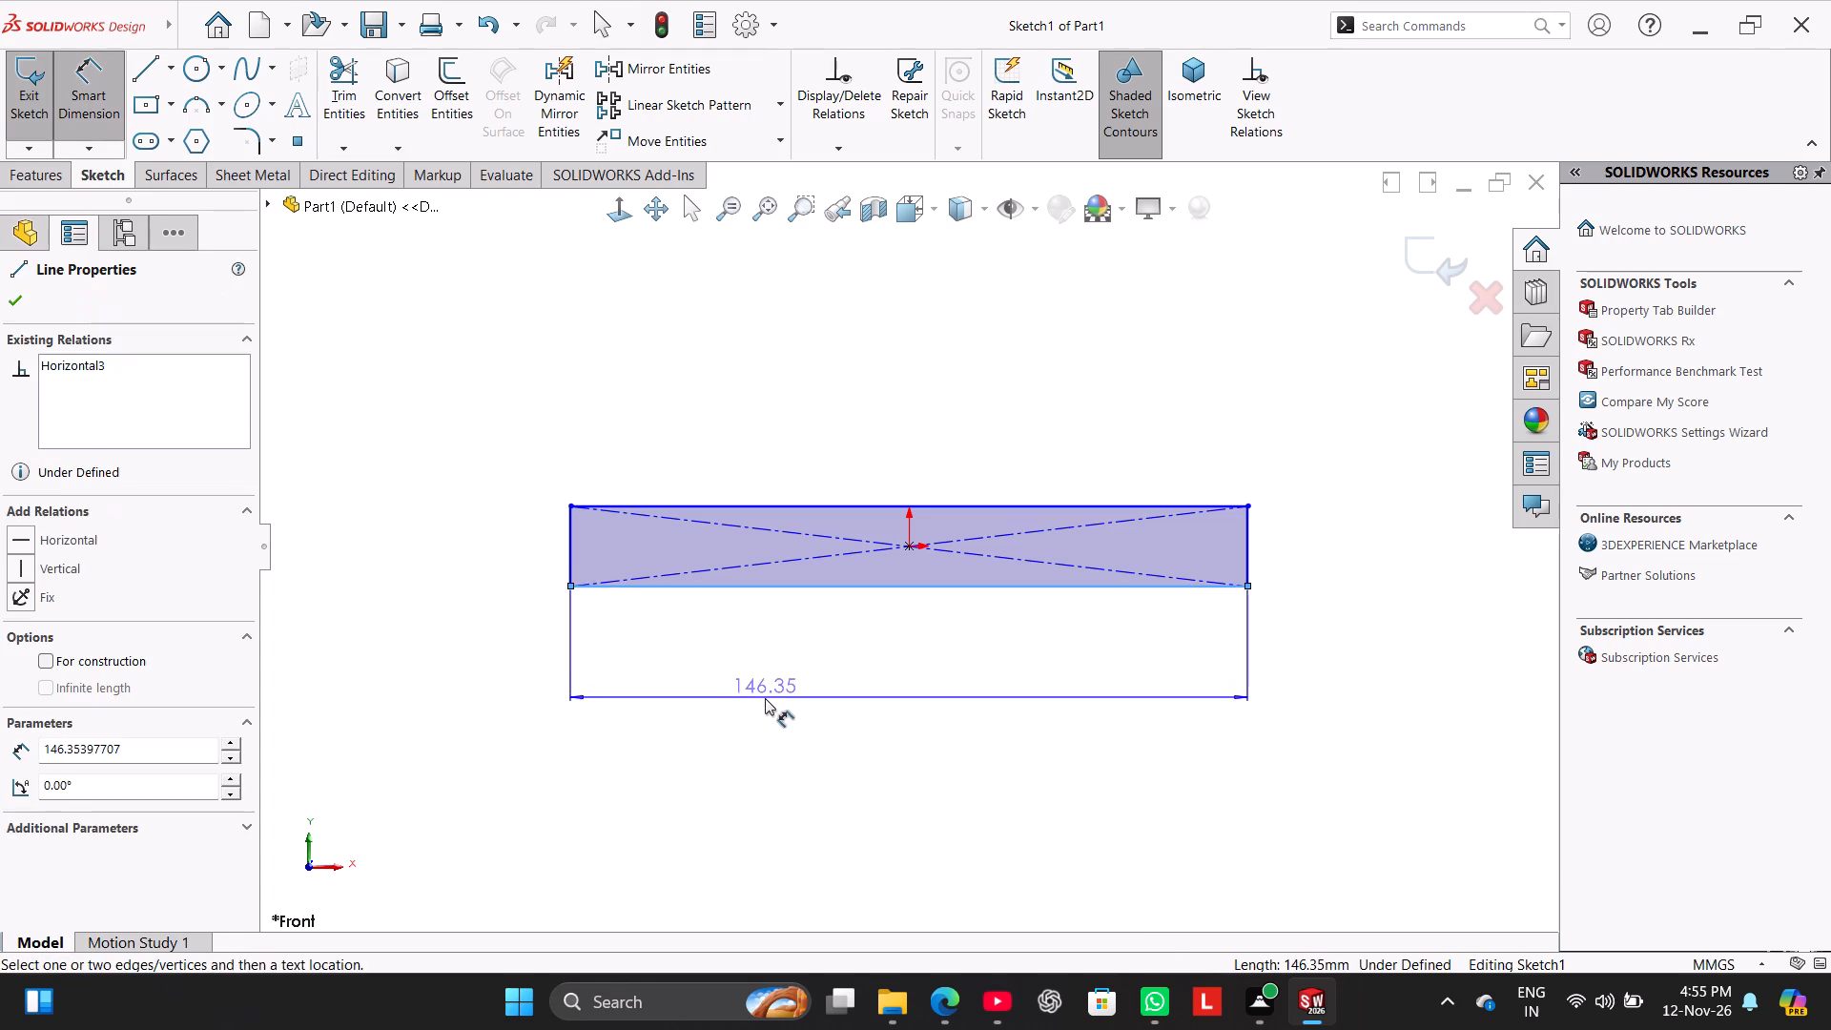
{"action": "left_click", "coordinate": [765, 698]}
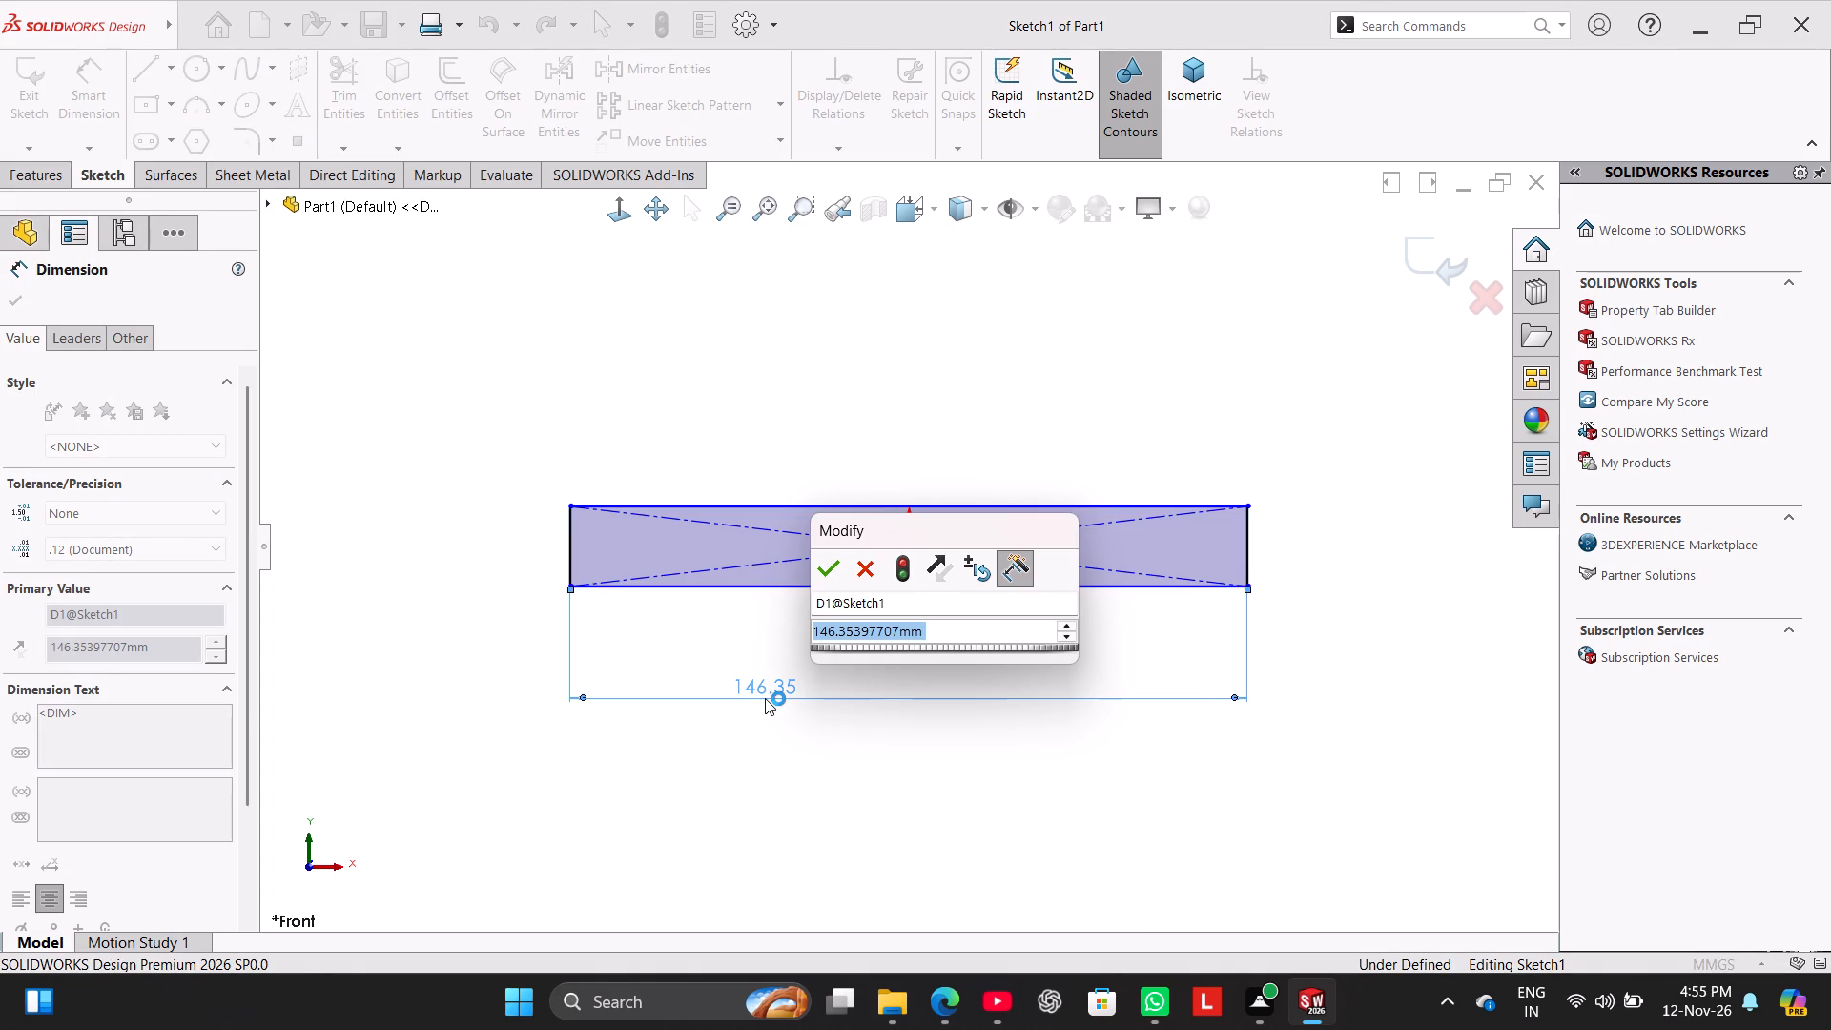
{"action": "type", "text": "88"}
{"action": "key", "text": "Return"}
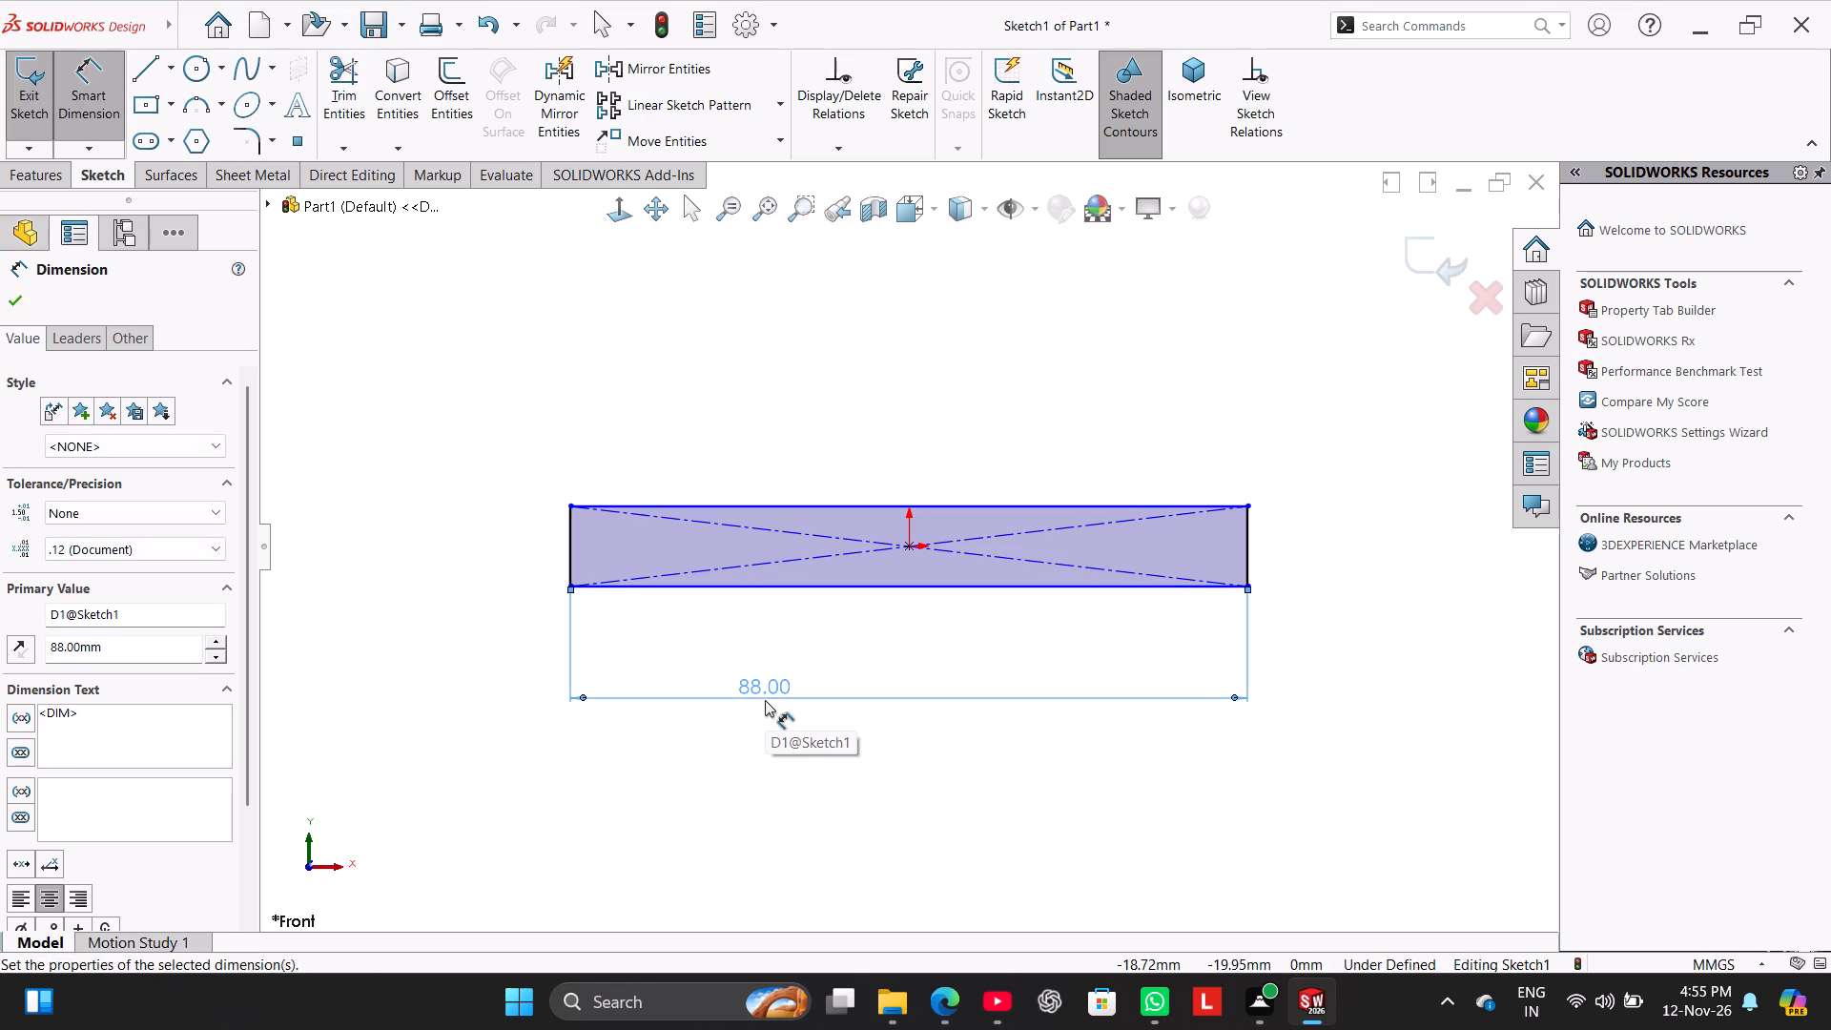
{"action": "left_click", "coordinate": [1248, 546]}
{"action": "left_click", "coordinate": [1328, 540]}
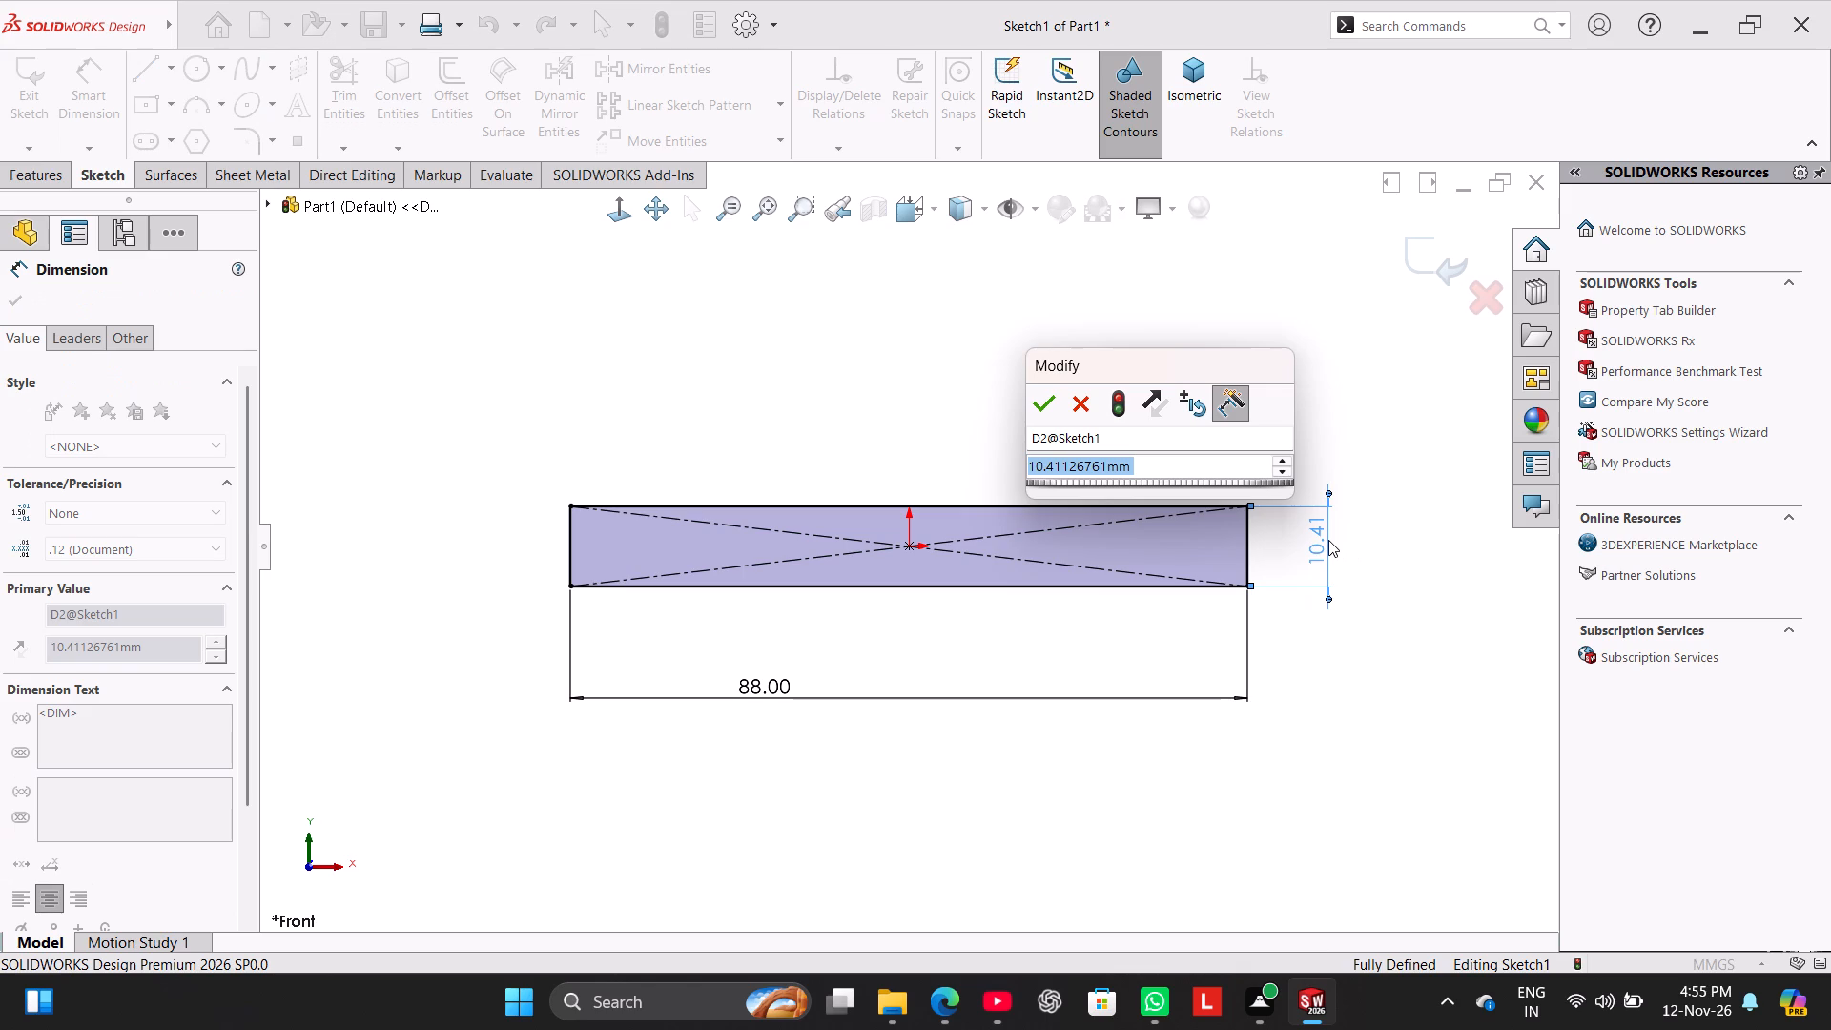
{"action": "type", "text": "24"}
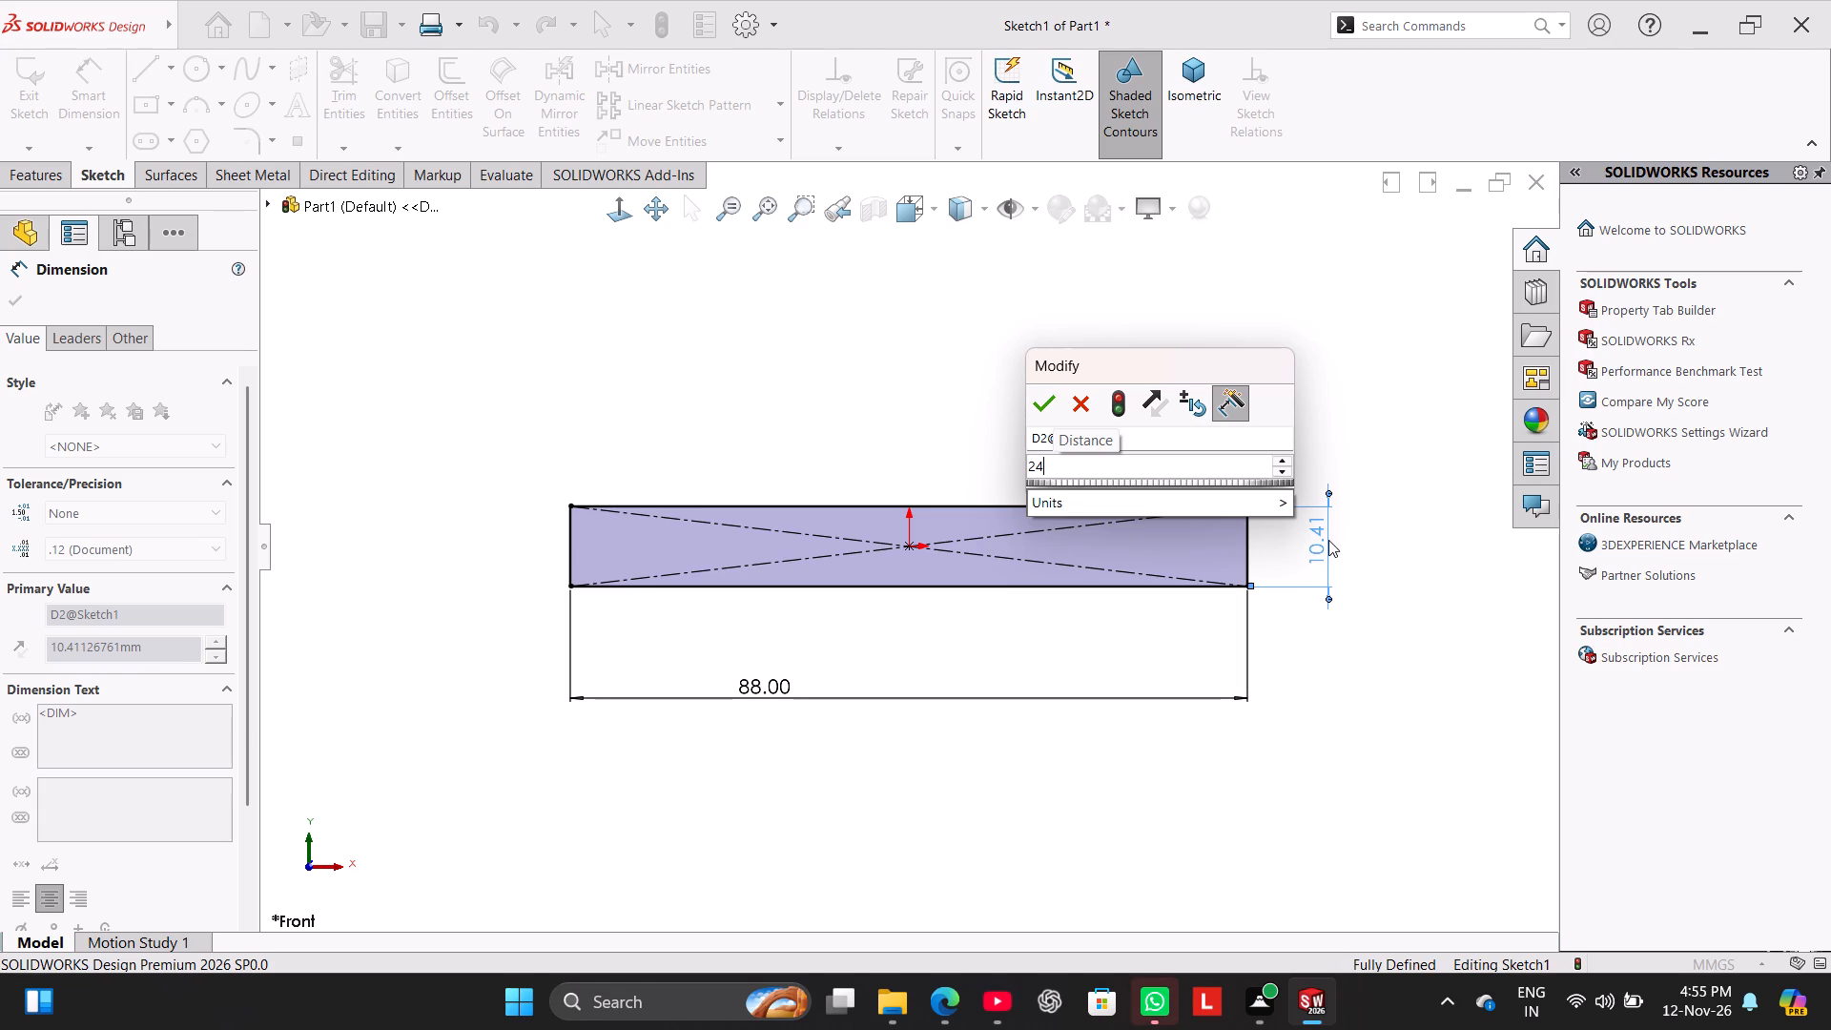
{"action": "key", "text": "4"}
{"action": "key", "text": "BackSpace"}
{"action": "key", "text": "Return"}
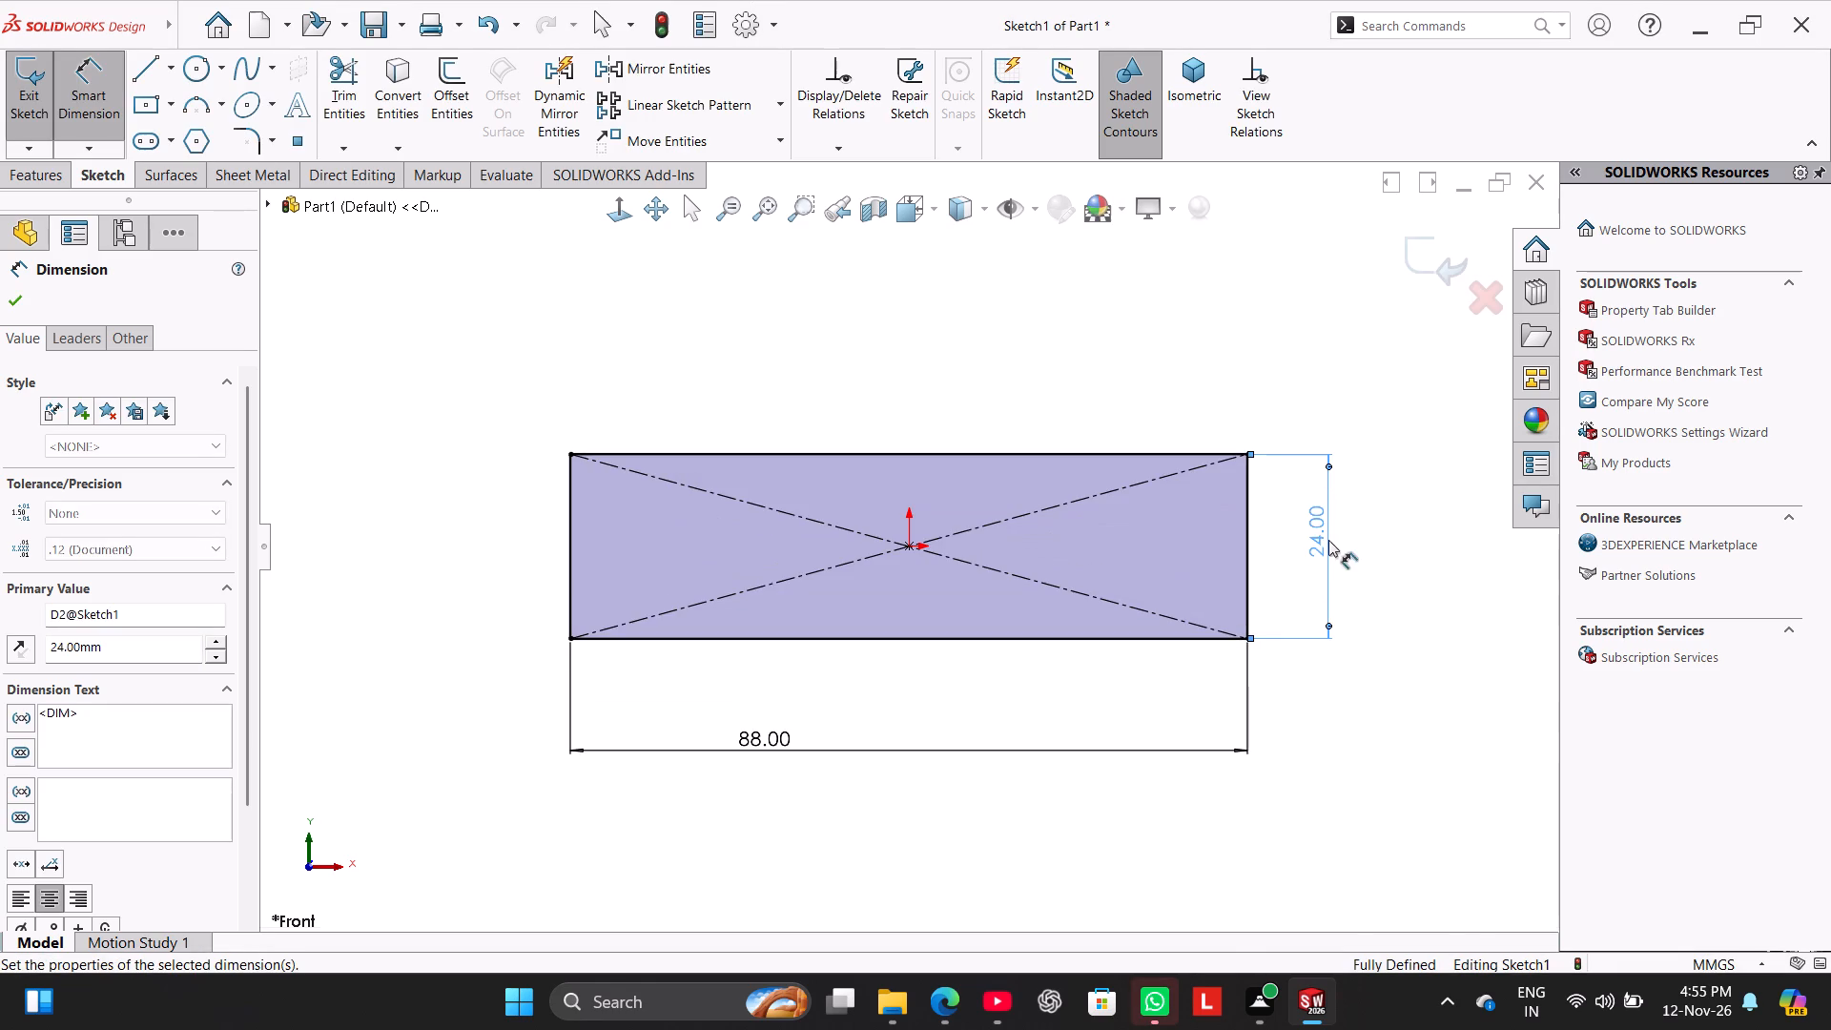
Extrude the rectangle as a boss with a Mid Plane depth of 60 mm.
{"action": "left_click", "coordinate": [40, 171]}
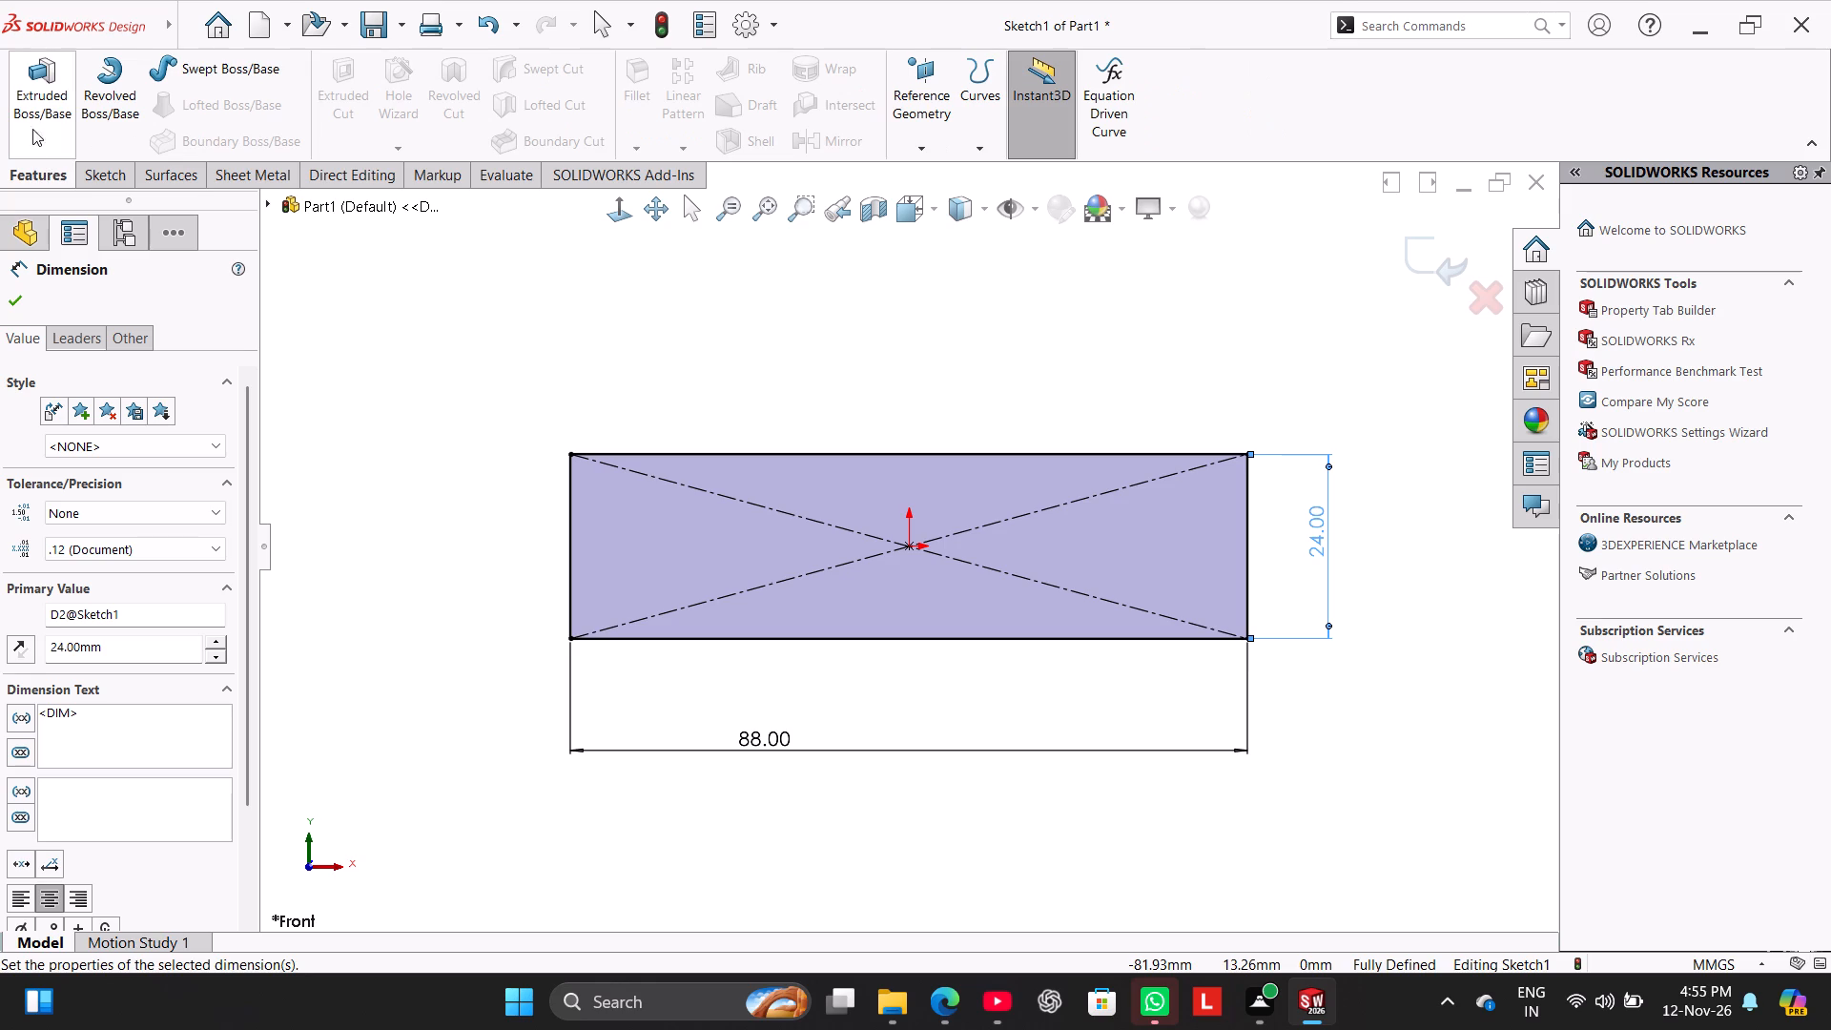
{"action": "left_click", "coordinate": [31, 117]}
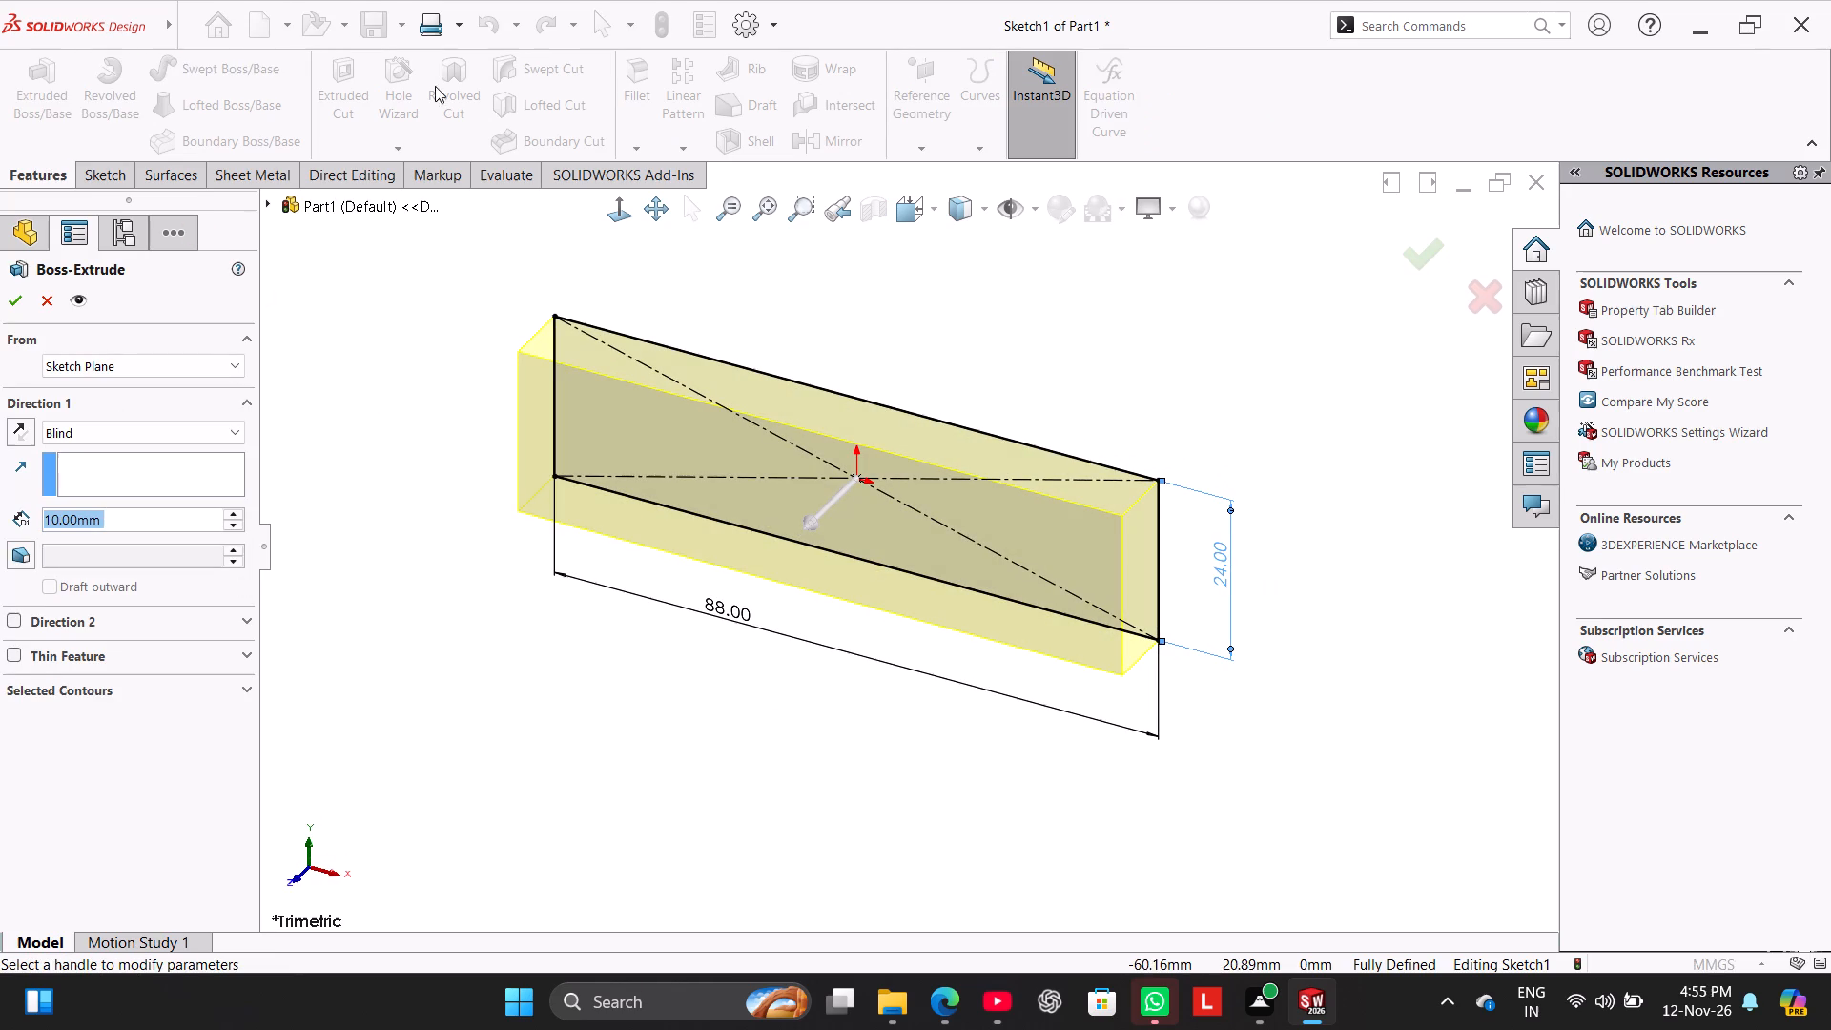
{"action": "left_click", "coordinate": [198, 448]}
{"action": "left_click", "coordinate": [196, 431]}
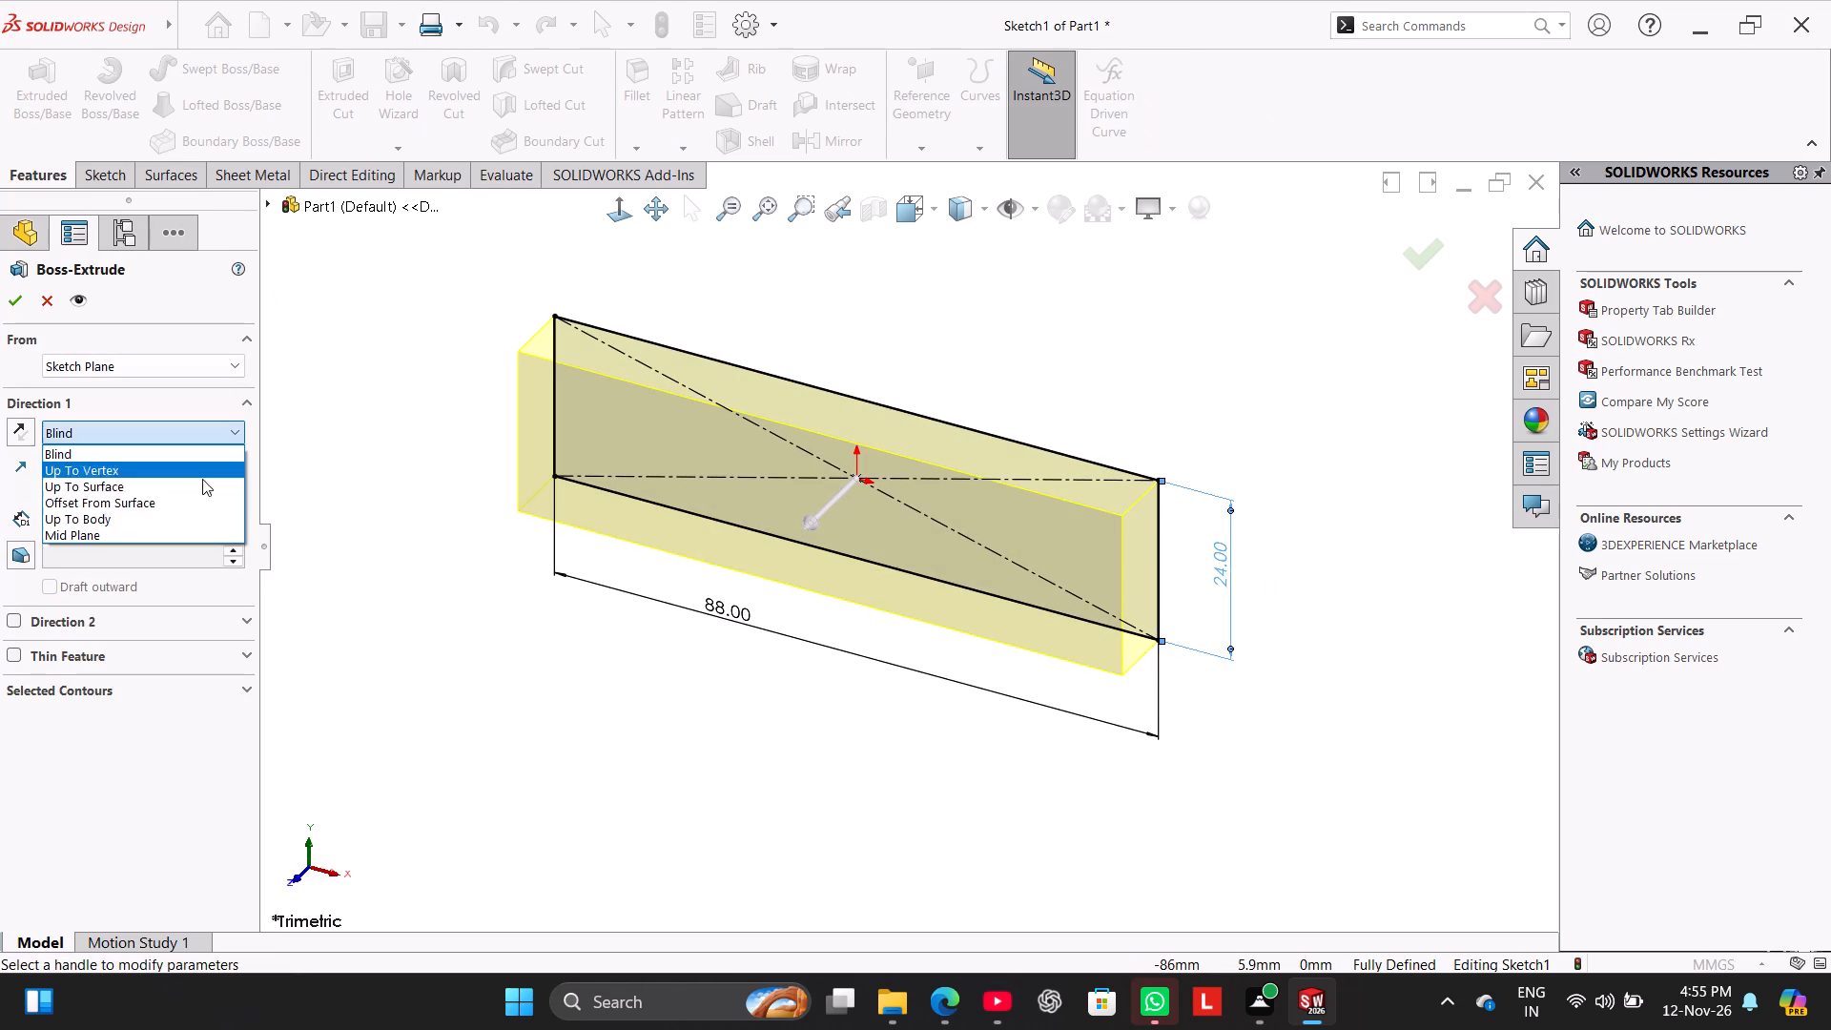
{"action": "left_click", "coordinate": [226, 536]}
{"action": "key", "text": "6"}
{"action": "key", "text": "0"}
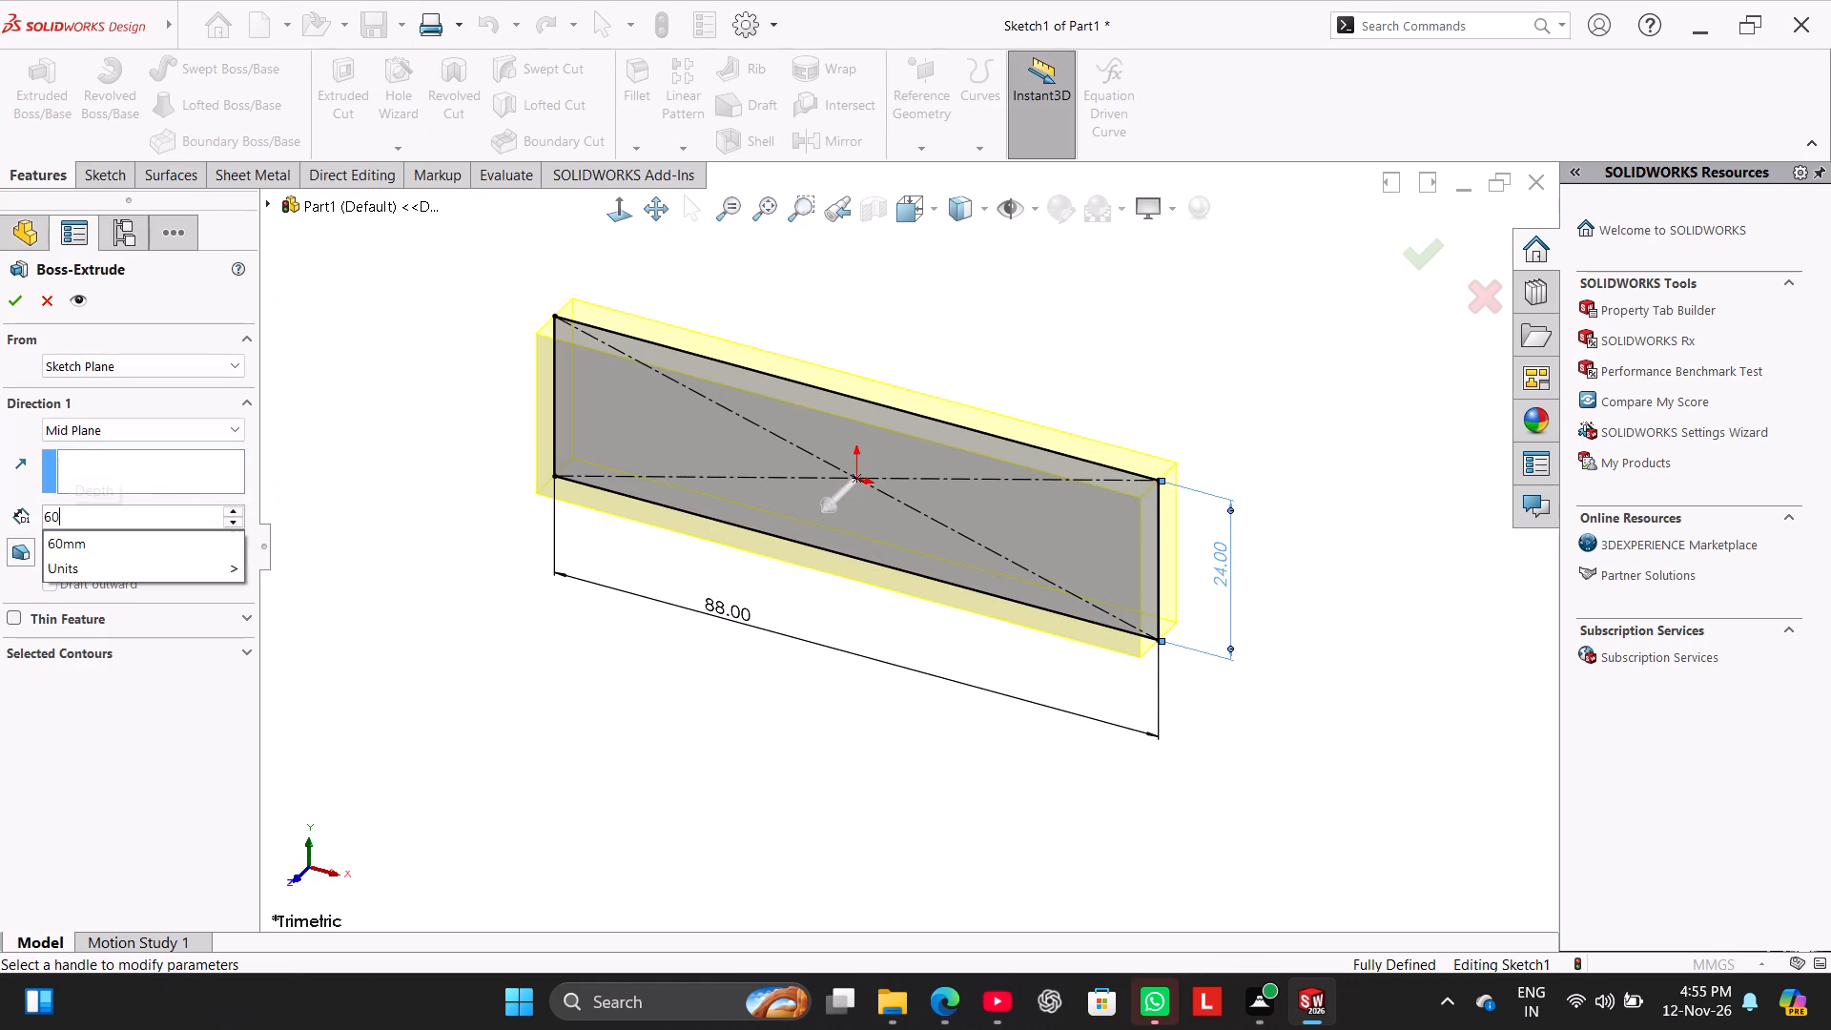
{"action": "key", "text": "Return"}
{"action": "left_click", "coordinate": [18, 302]}
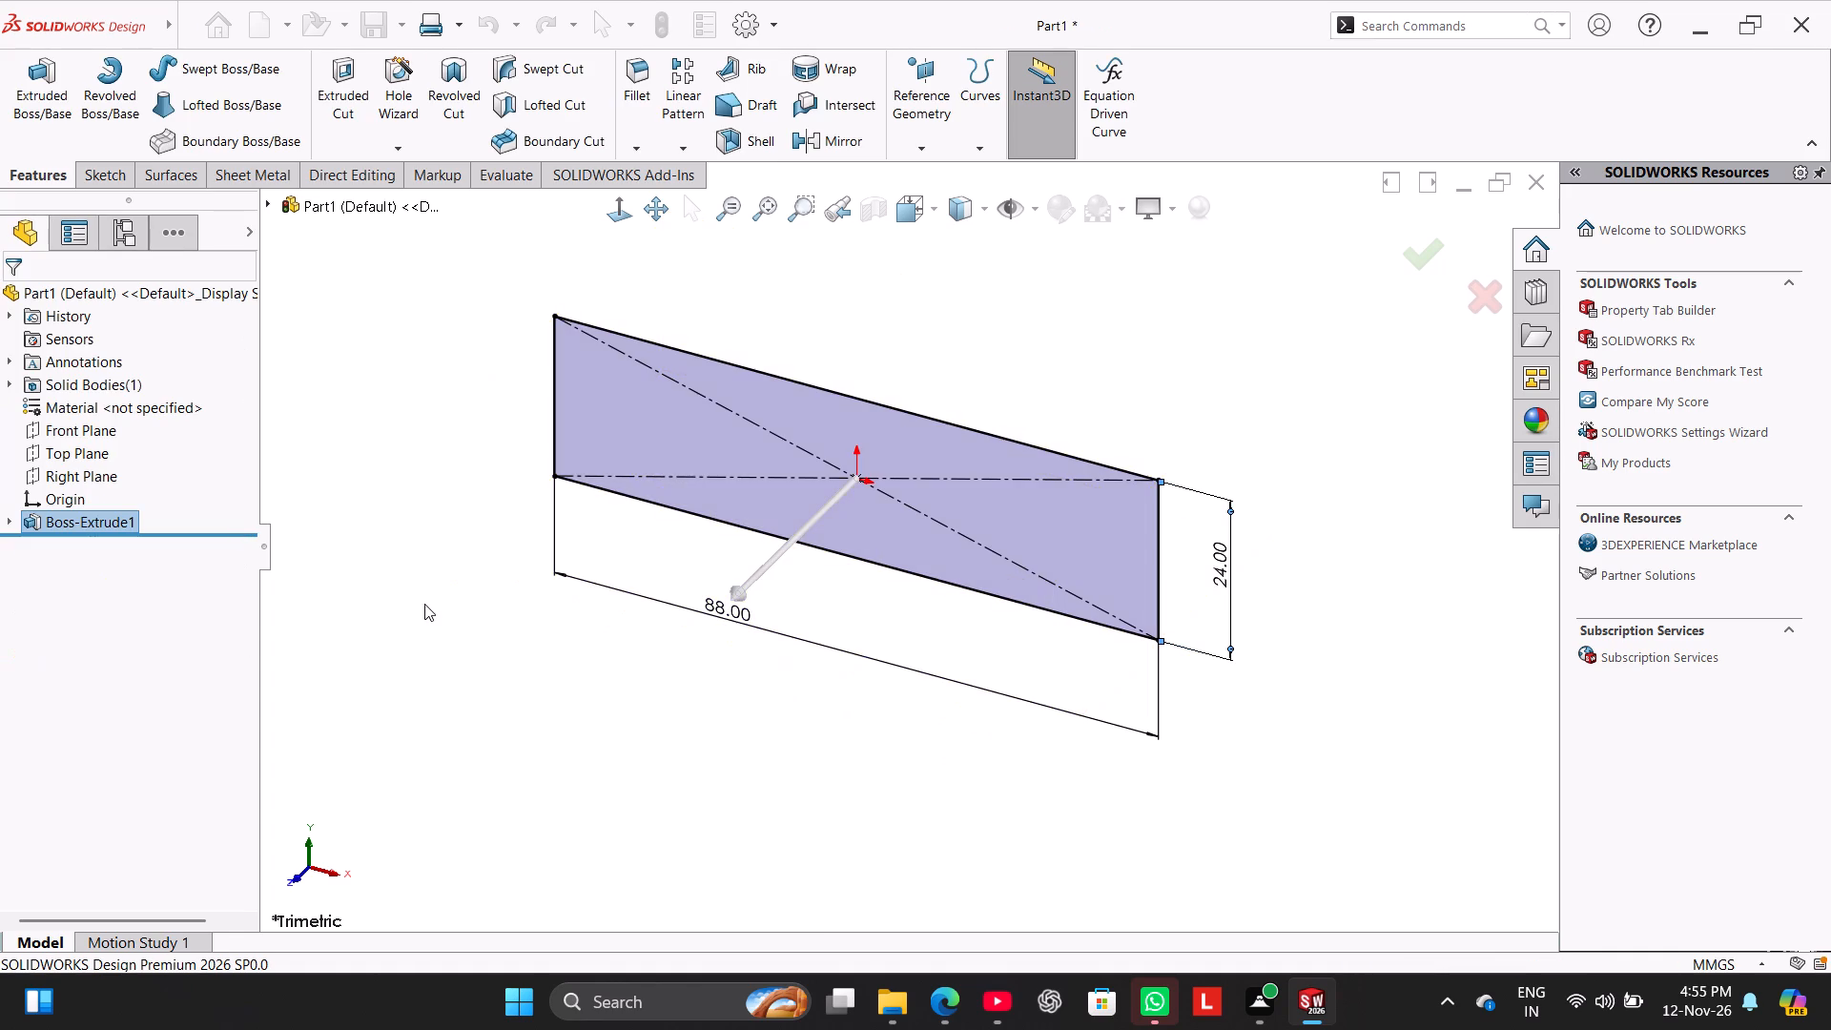
{"action": "left_click", "coordinate": [485, 638]}
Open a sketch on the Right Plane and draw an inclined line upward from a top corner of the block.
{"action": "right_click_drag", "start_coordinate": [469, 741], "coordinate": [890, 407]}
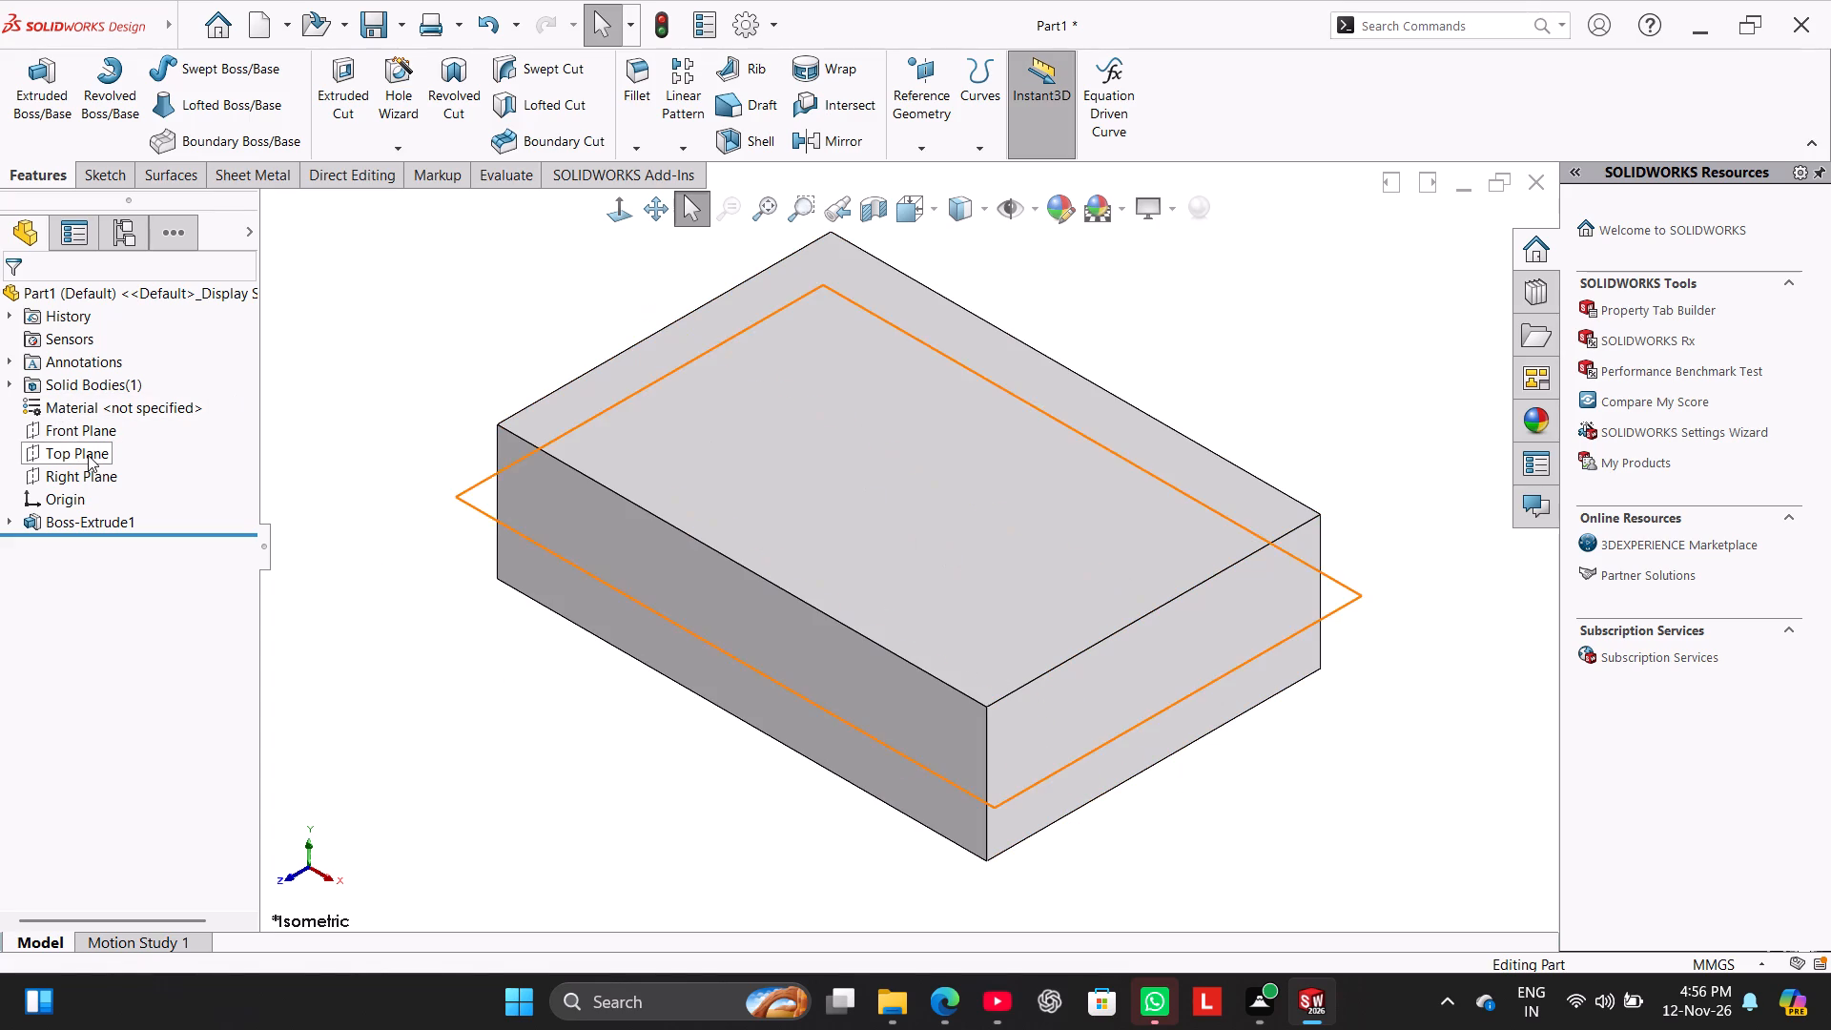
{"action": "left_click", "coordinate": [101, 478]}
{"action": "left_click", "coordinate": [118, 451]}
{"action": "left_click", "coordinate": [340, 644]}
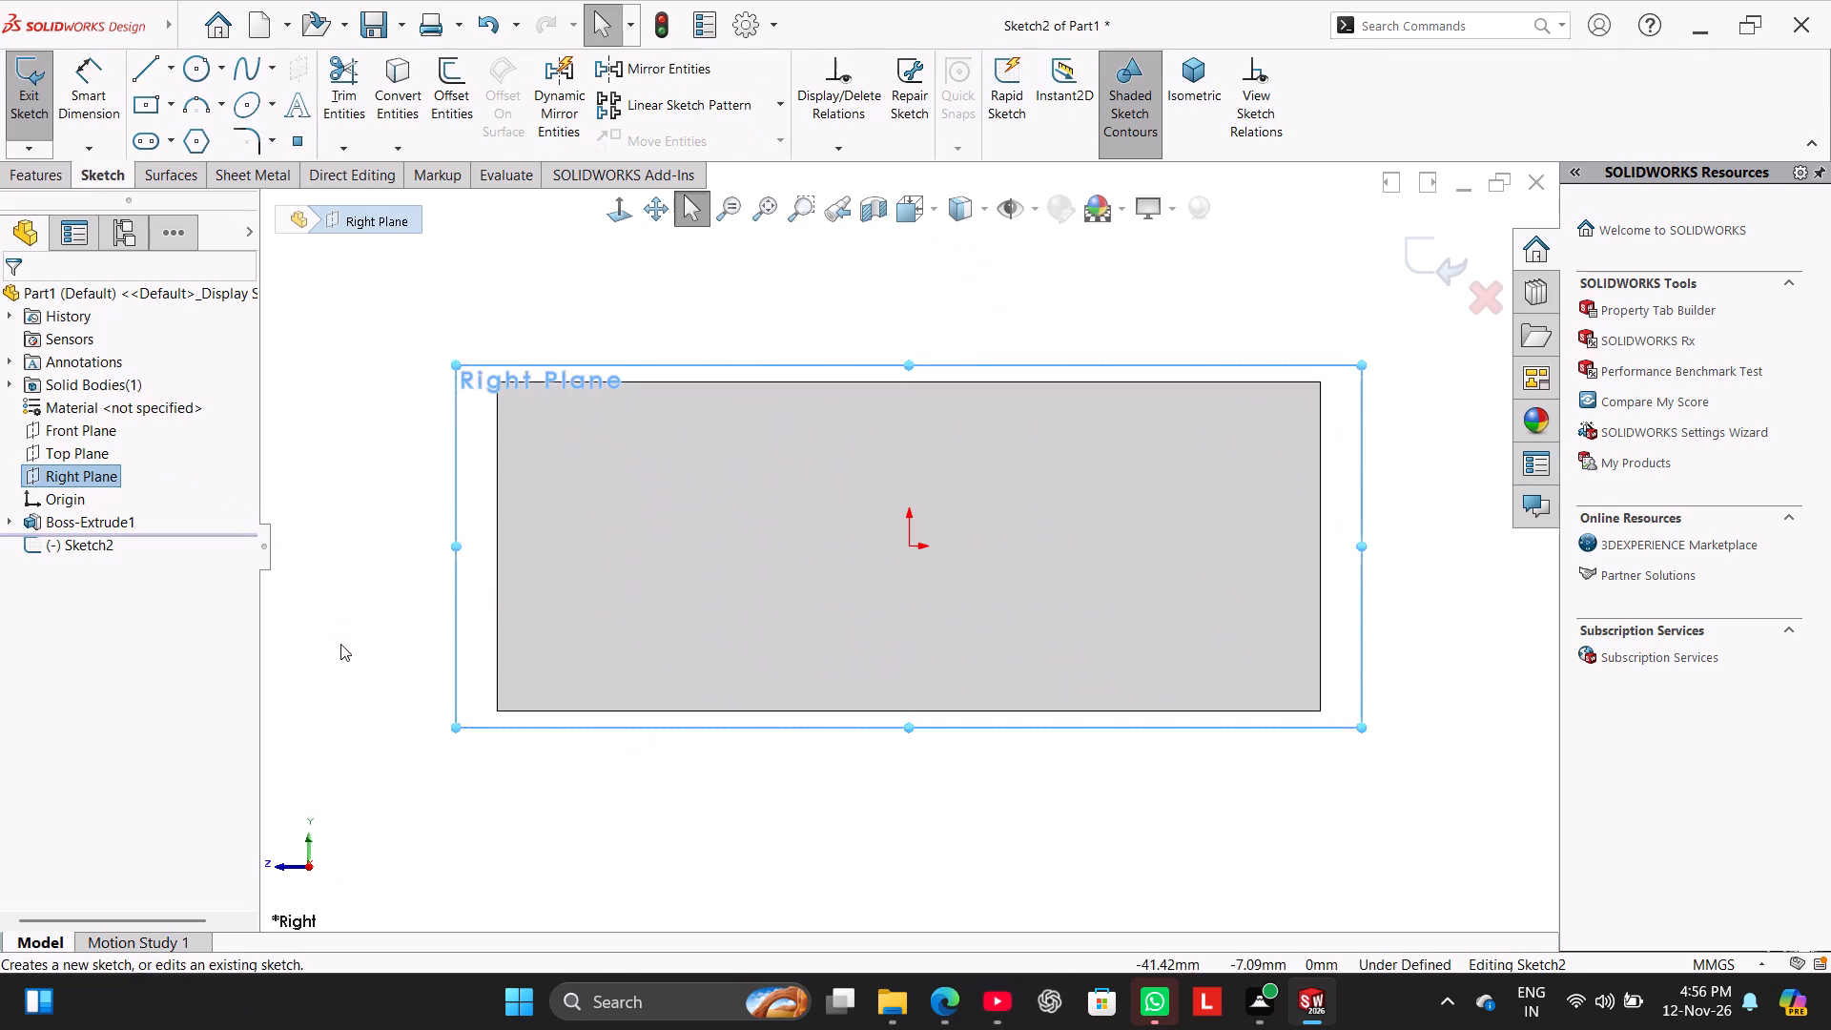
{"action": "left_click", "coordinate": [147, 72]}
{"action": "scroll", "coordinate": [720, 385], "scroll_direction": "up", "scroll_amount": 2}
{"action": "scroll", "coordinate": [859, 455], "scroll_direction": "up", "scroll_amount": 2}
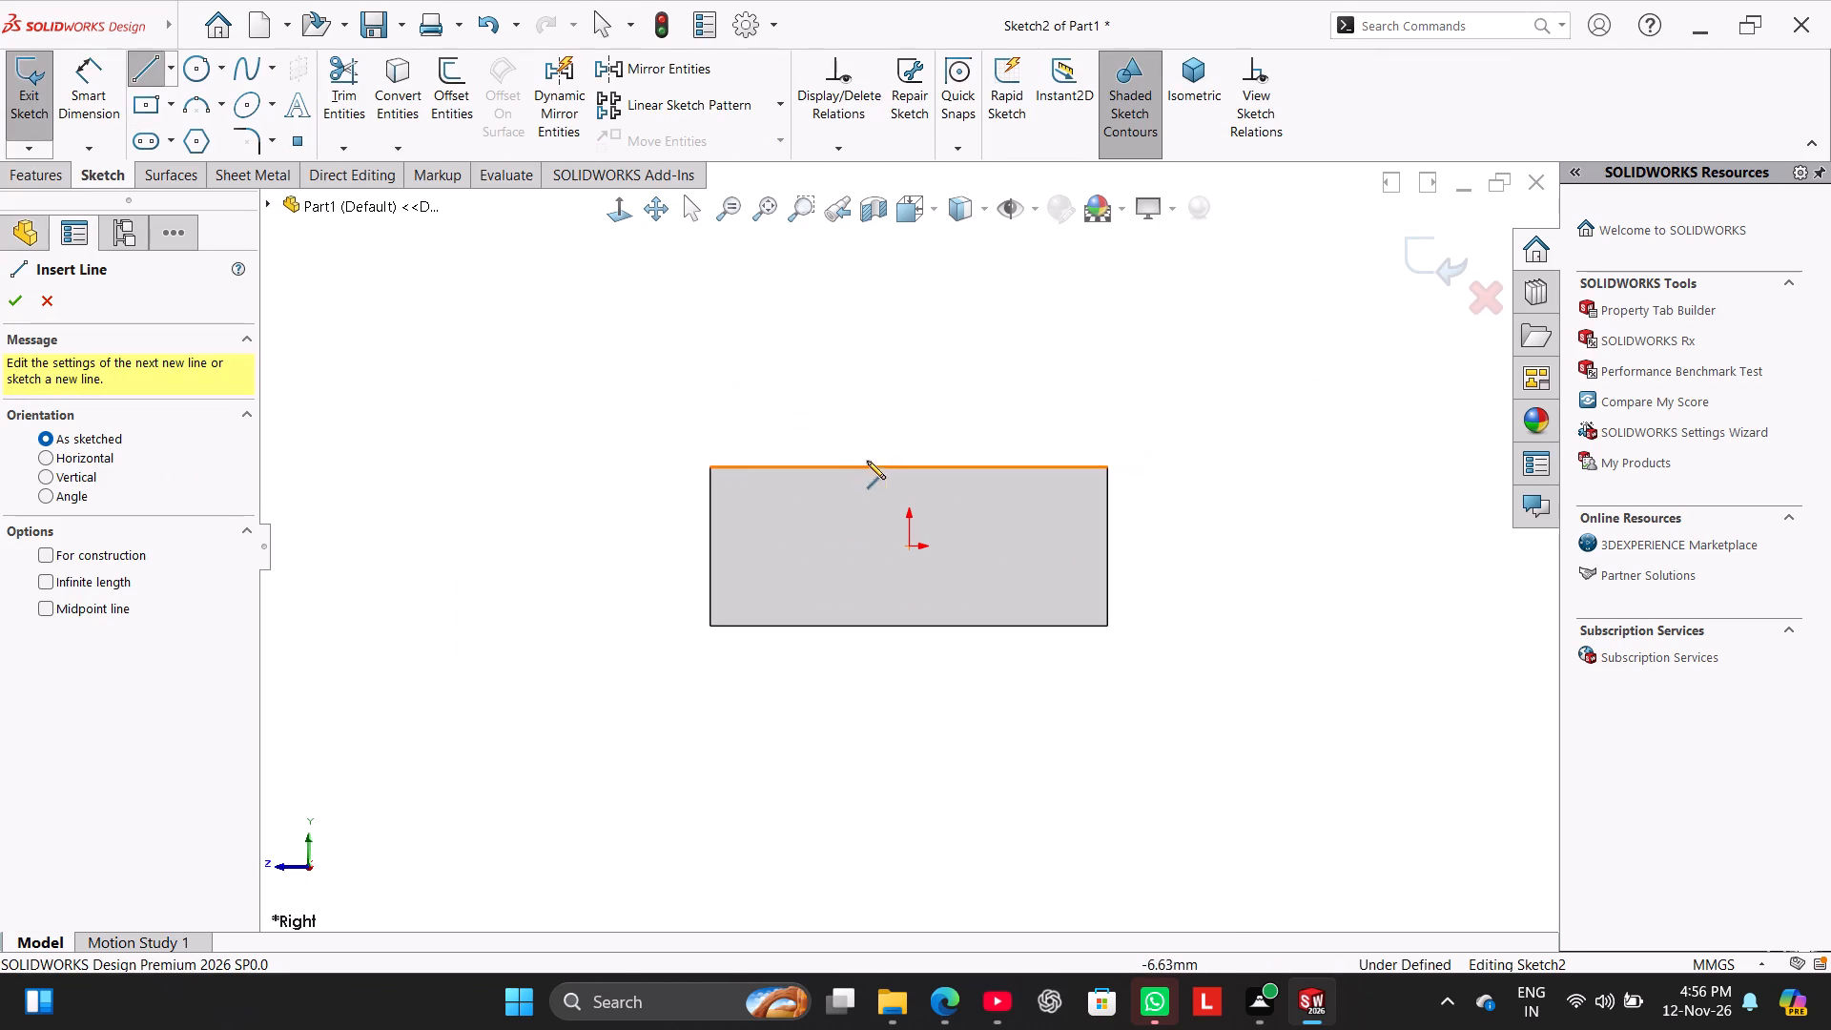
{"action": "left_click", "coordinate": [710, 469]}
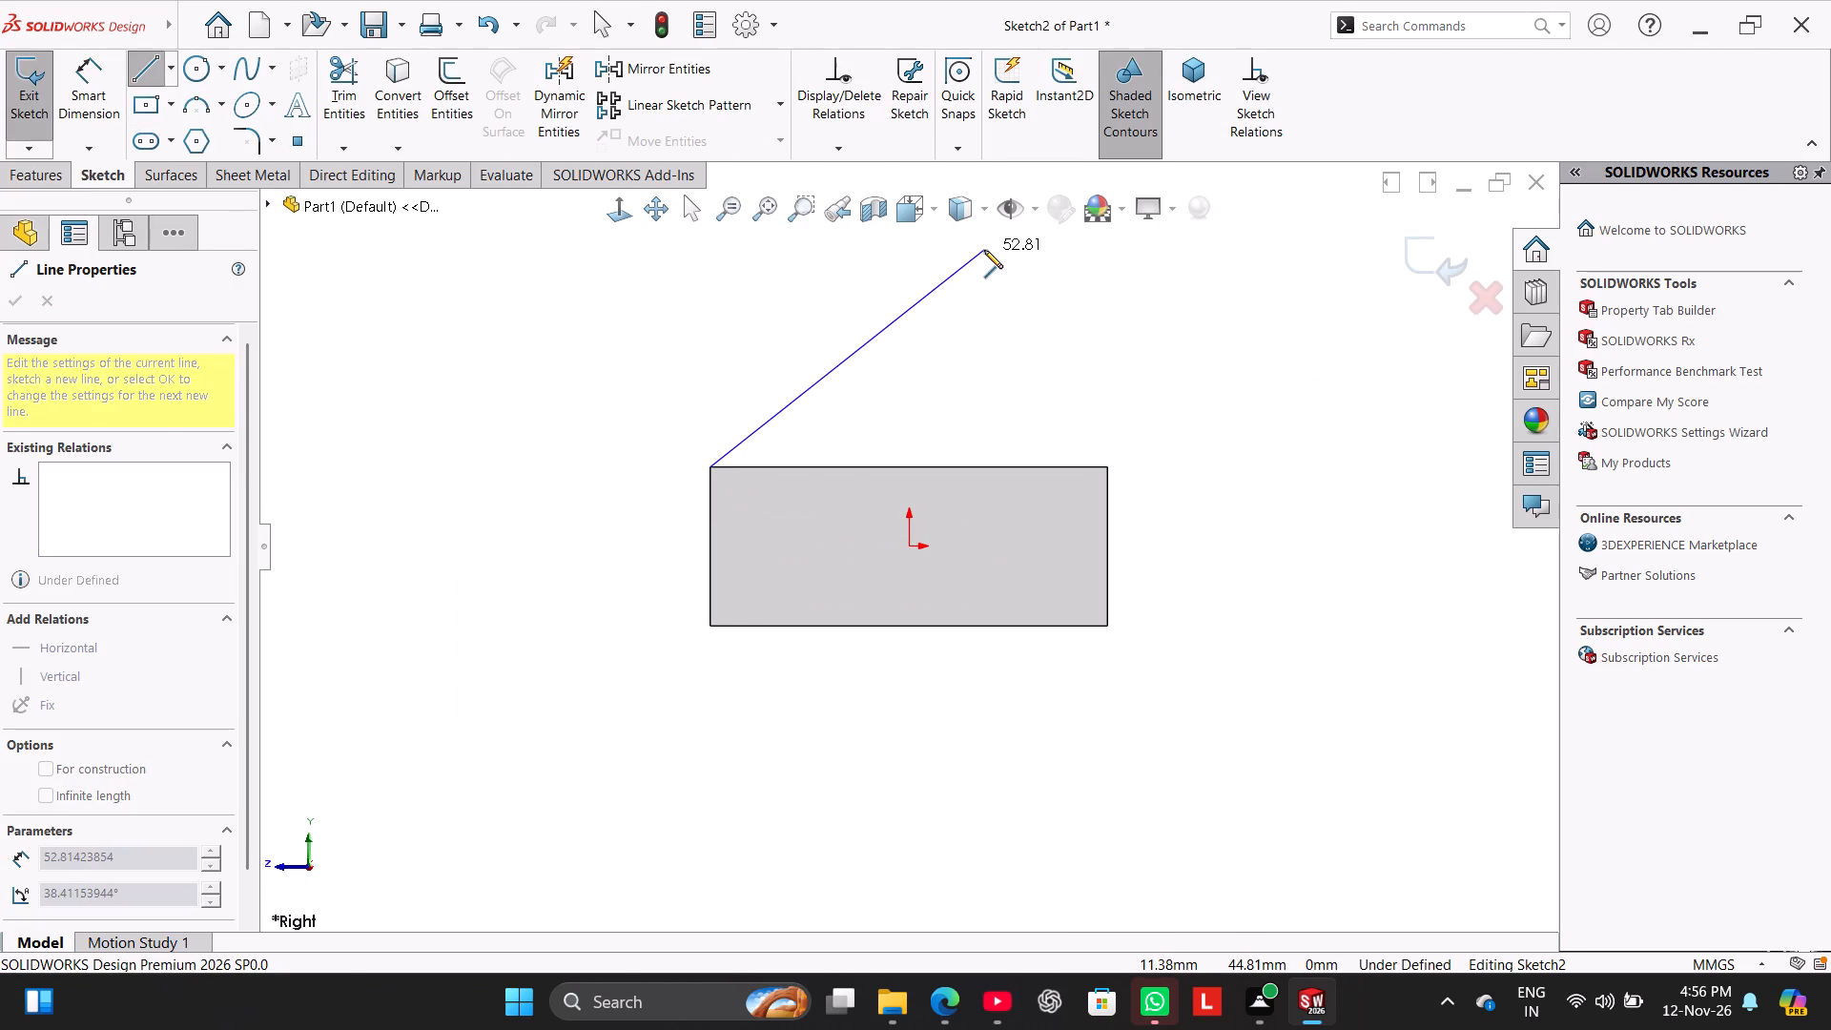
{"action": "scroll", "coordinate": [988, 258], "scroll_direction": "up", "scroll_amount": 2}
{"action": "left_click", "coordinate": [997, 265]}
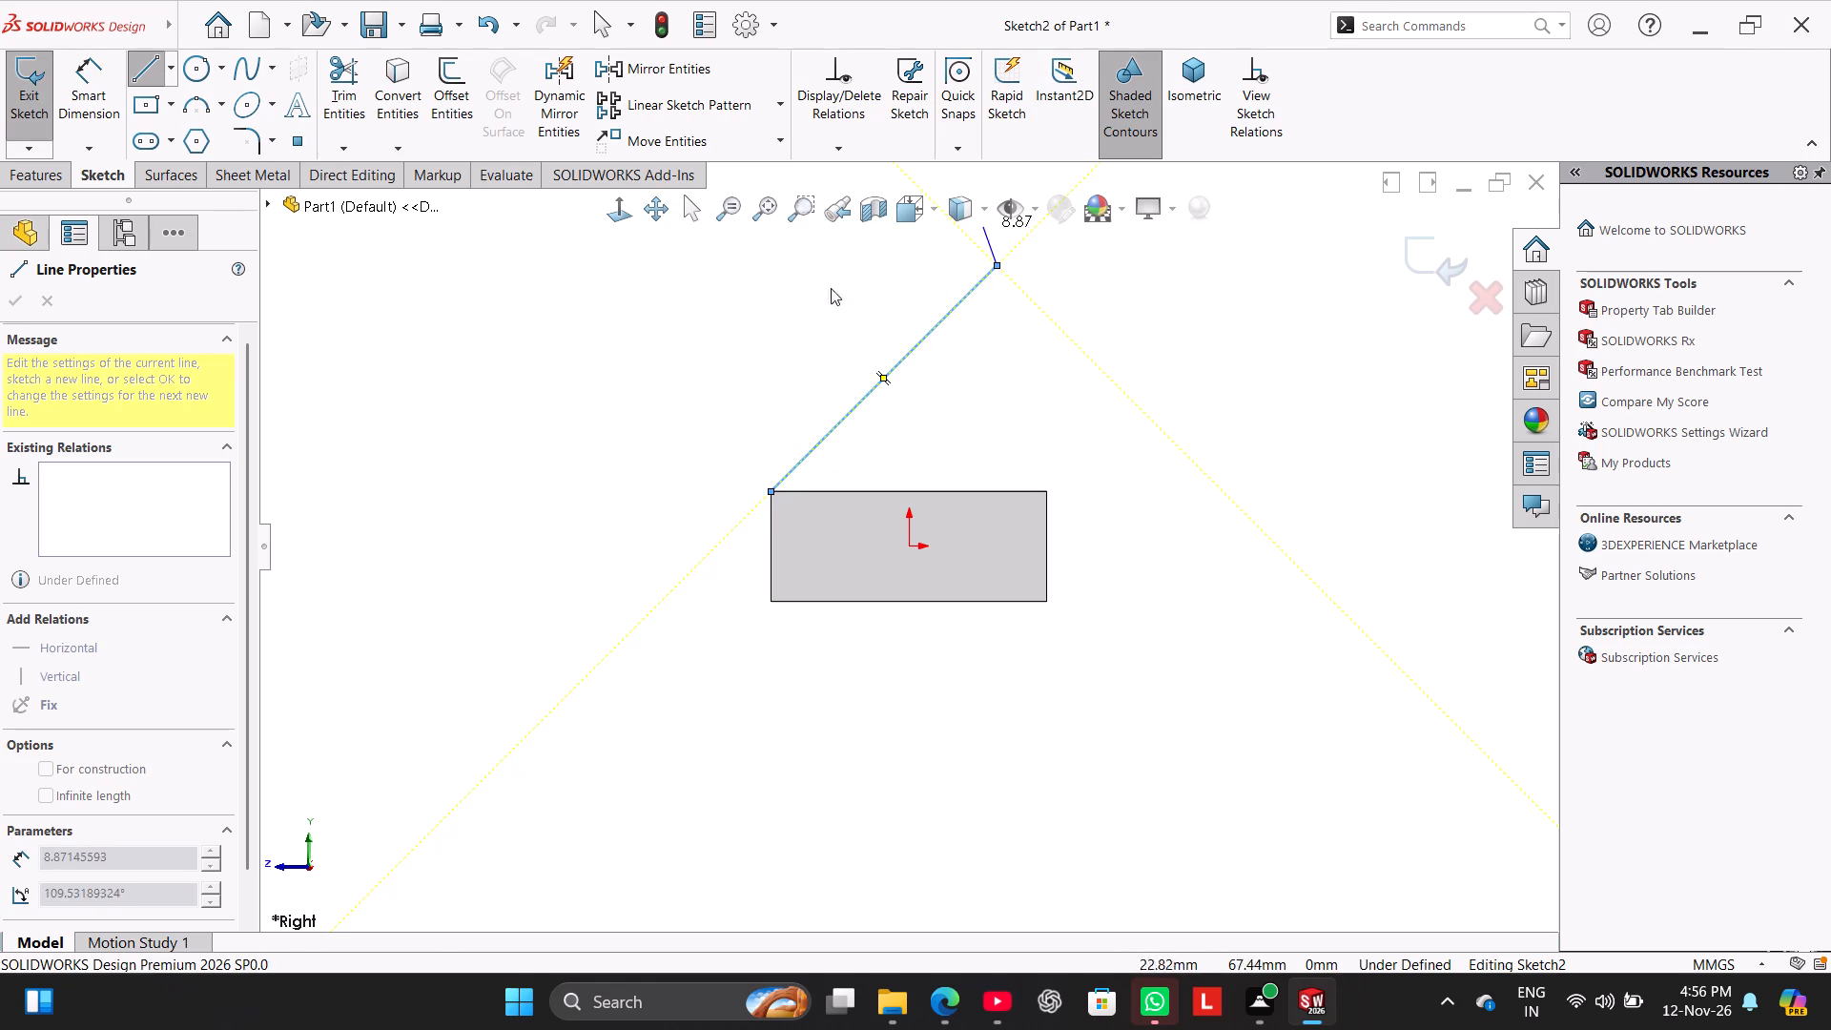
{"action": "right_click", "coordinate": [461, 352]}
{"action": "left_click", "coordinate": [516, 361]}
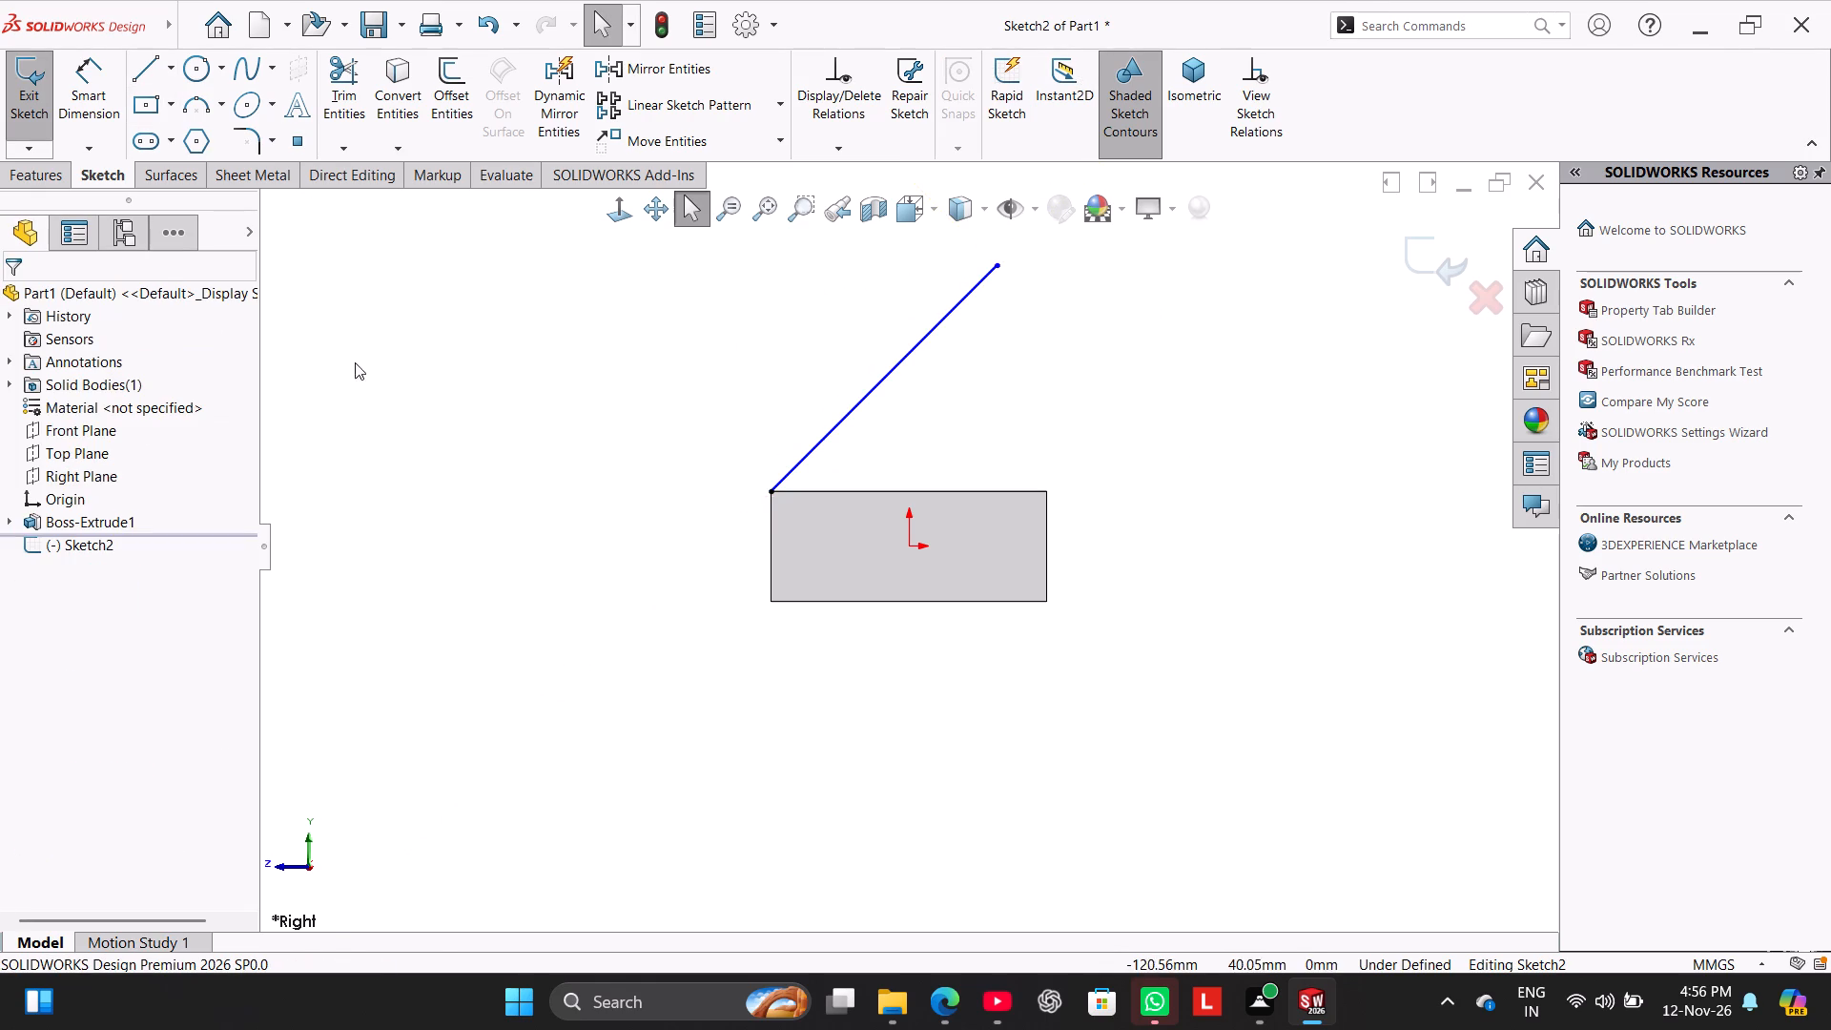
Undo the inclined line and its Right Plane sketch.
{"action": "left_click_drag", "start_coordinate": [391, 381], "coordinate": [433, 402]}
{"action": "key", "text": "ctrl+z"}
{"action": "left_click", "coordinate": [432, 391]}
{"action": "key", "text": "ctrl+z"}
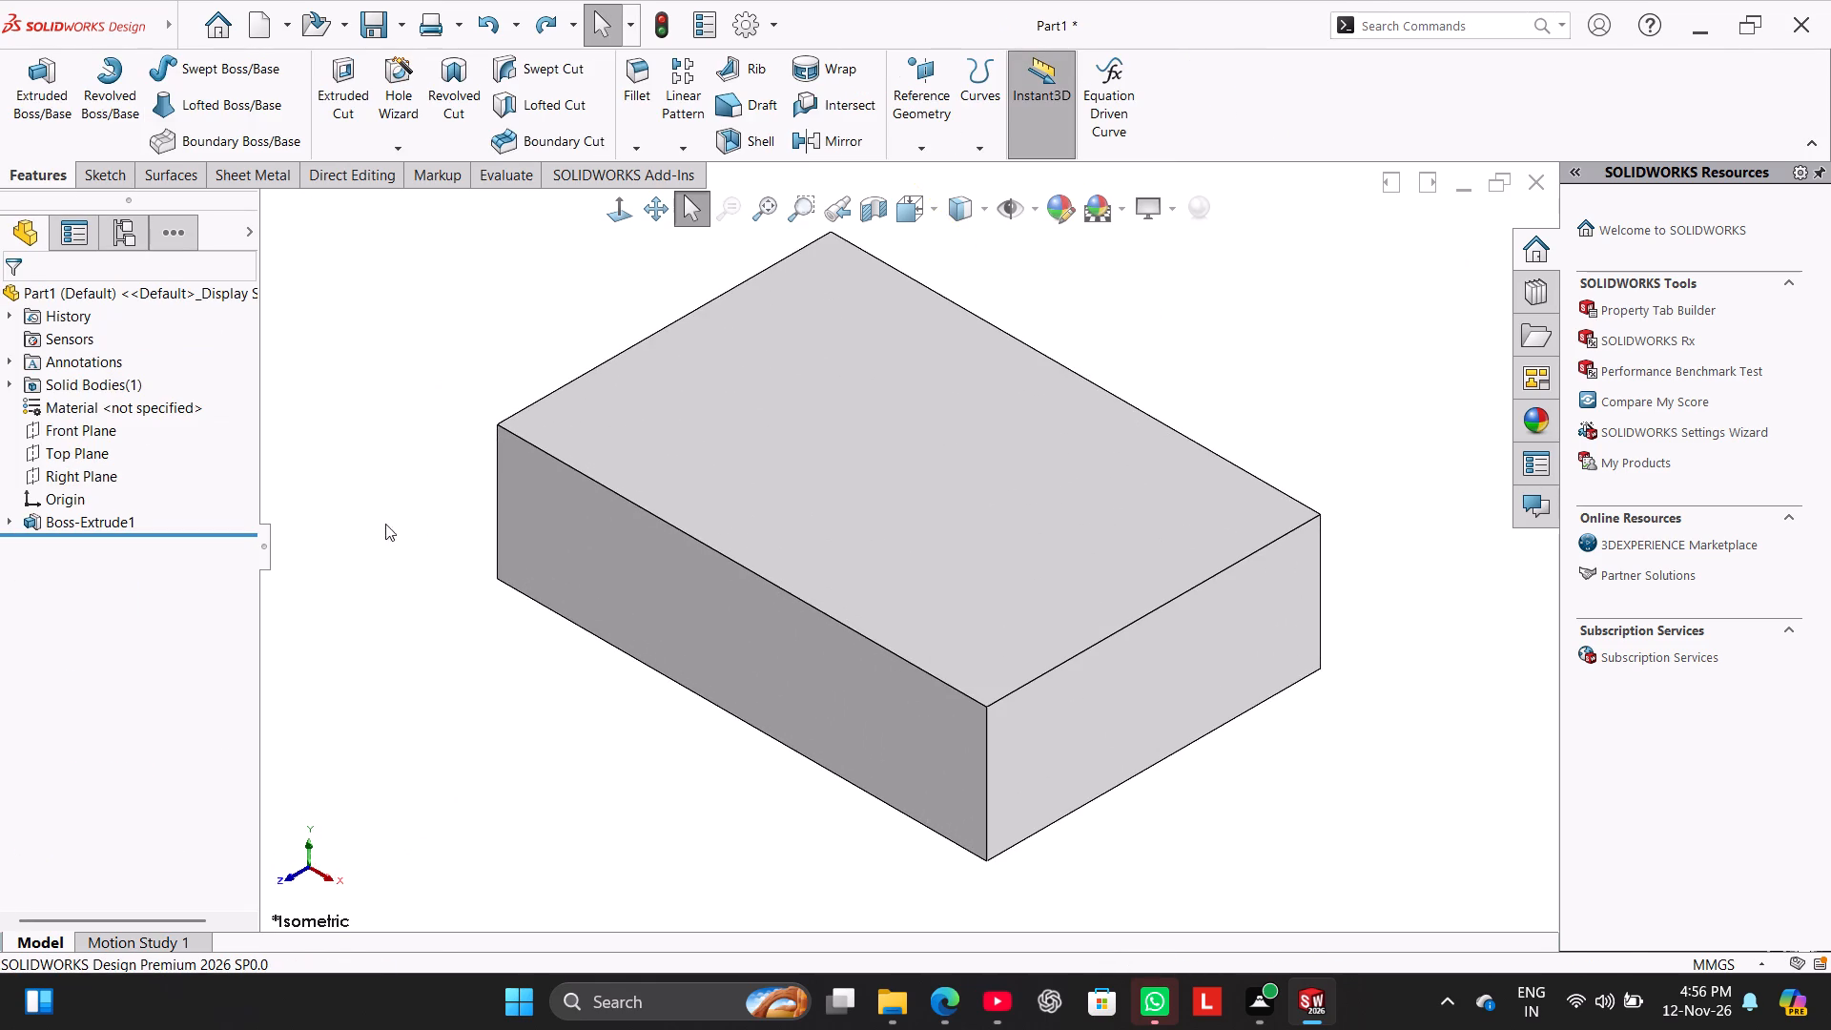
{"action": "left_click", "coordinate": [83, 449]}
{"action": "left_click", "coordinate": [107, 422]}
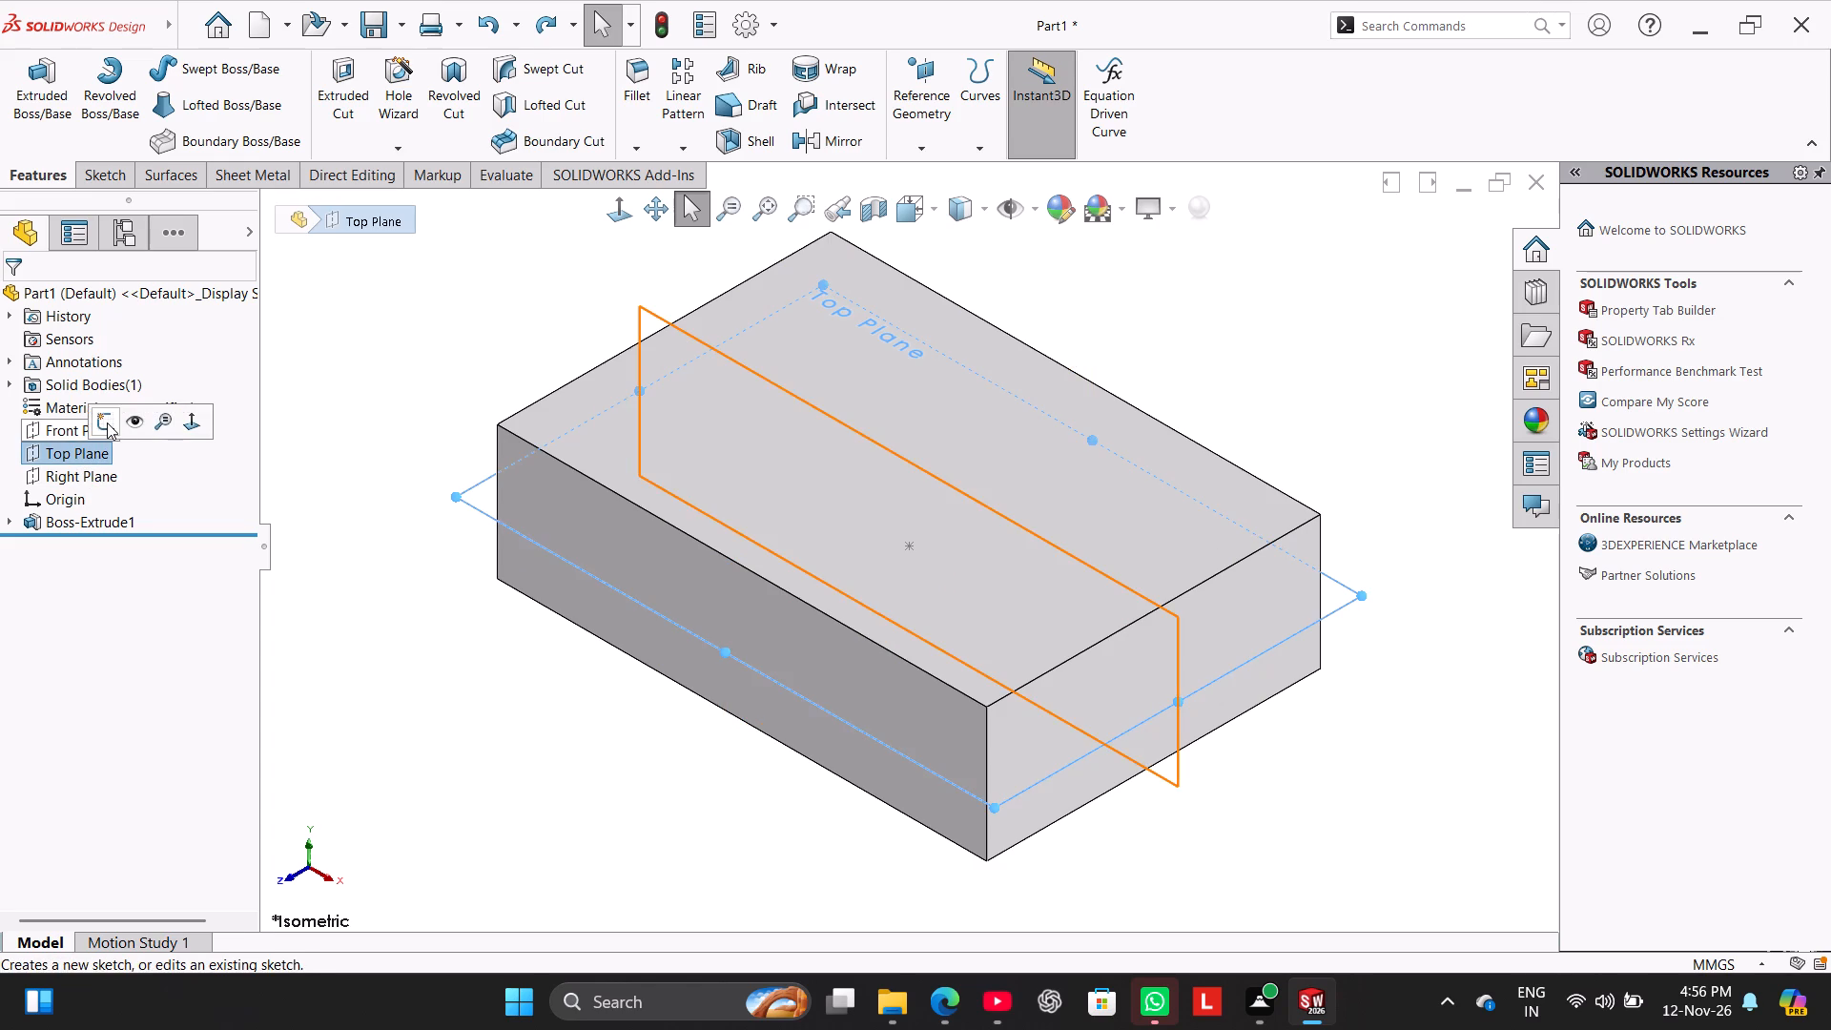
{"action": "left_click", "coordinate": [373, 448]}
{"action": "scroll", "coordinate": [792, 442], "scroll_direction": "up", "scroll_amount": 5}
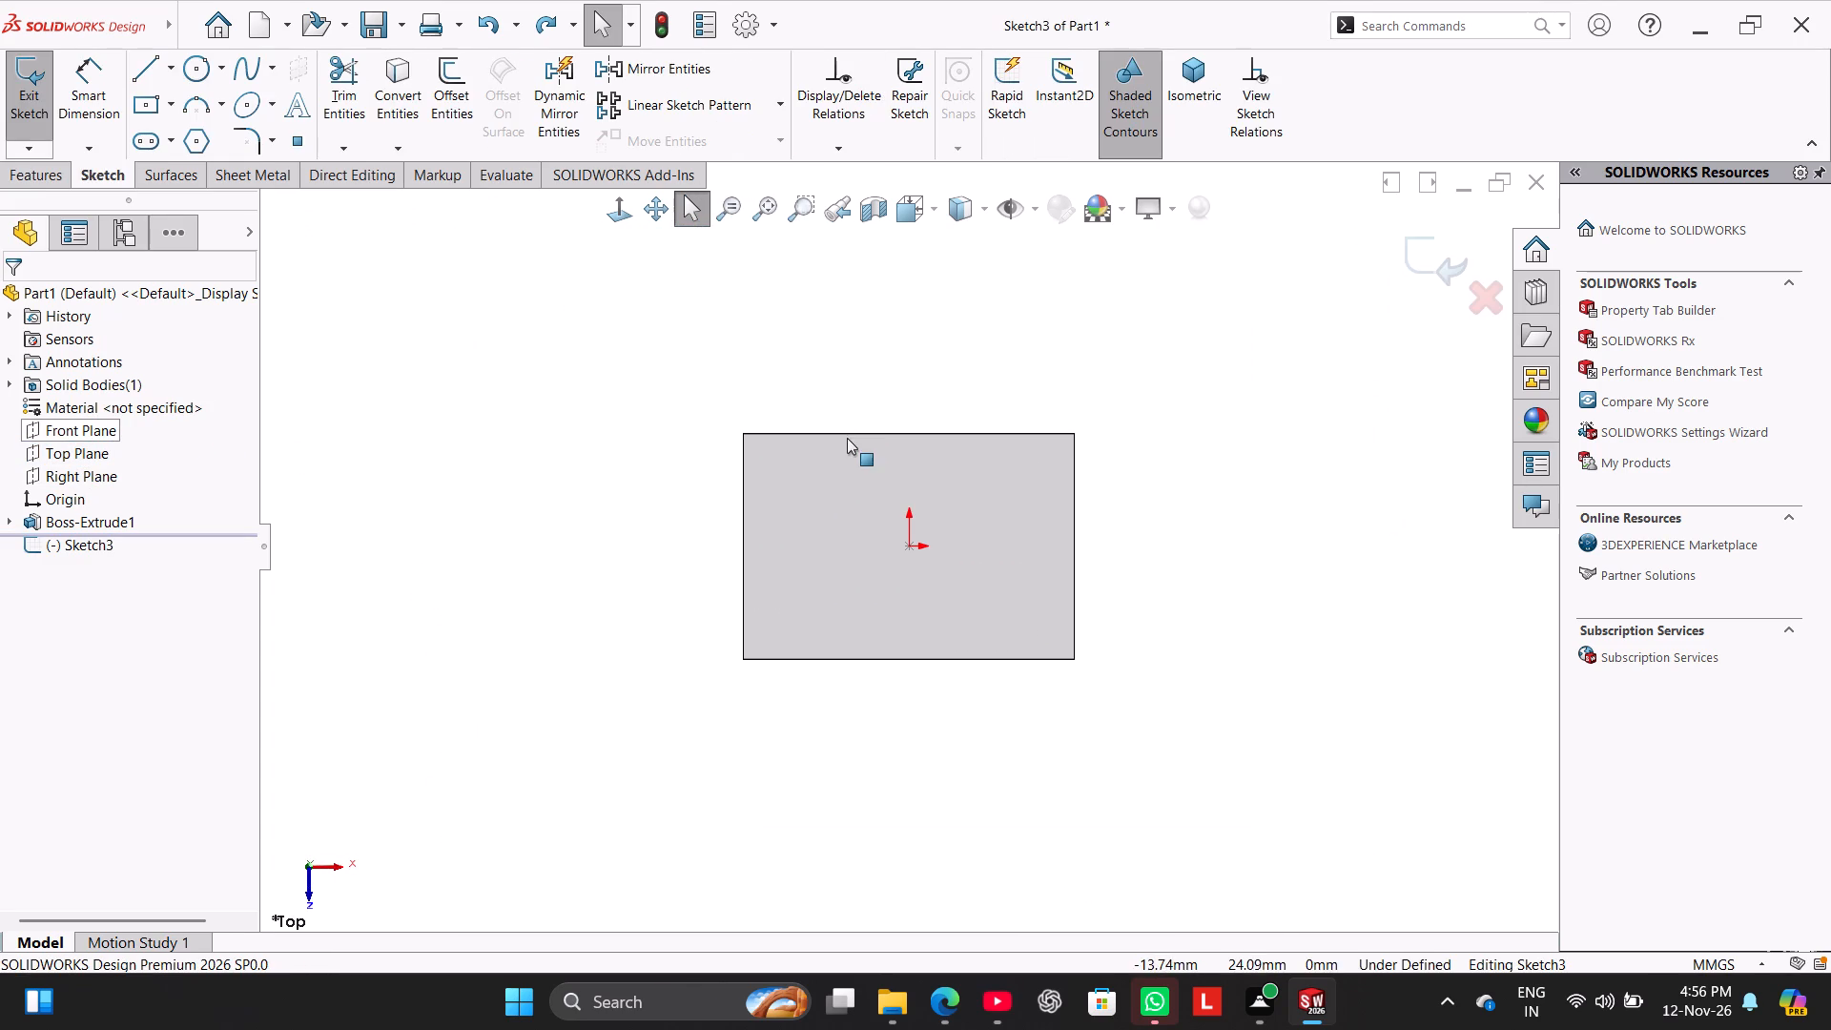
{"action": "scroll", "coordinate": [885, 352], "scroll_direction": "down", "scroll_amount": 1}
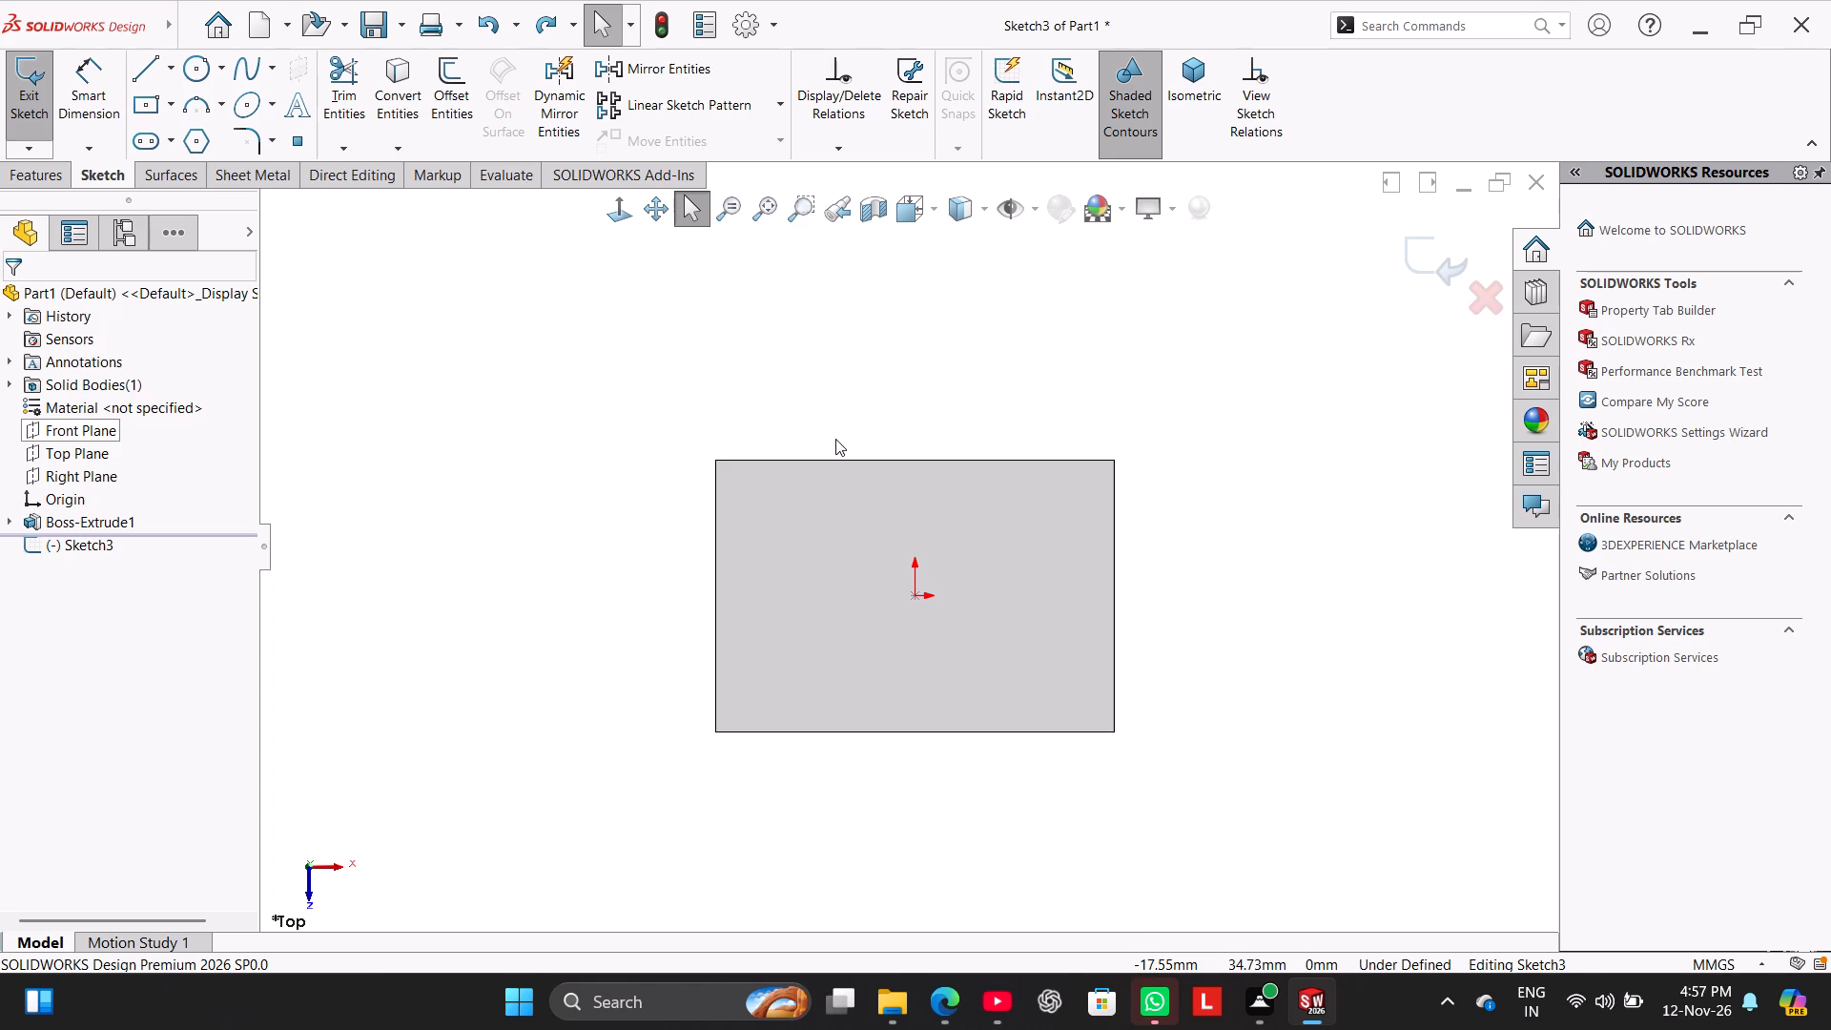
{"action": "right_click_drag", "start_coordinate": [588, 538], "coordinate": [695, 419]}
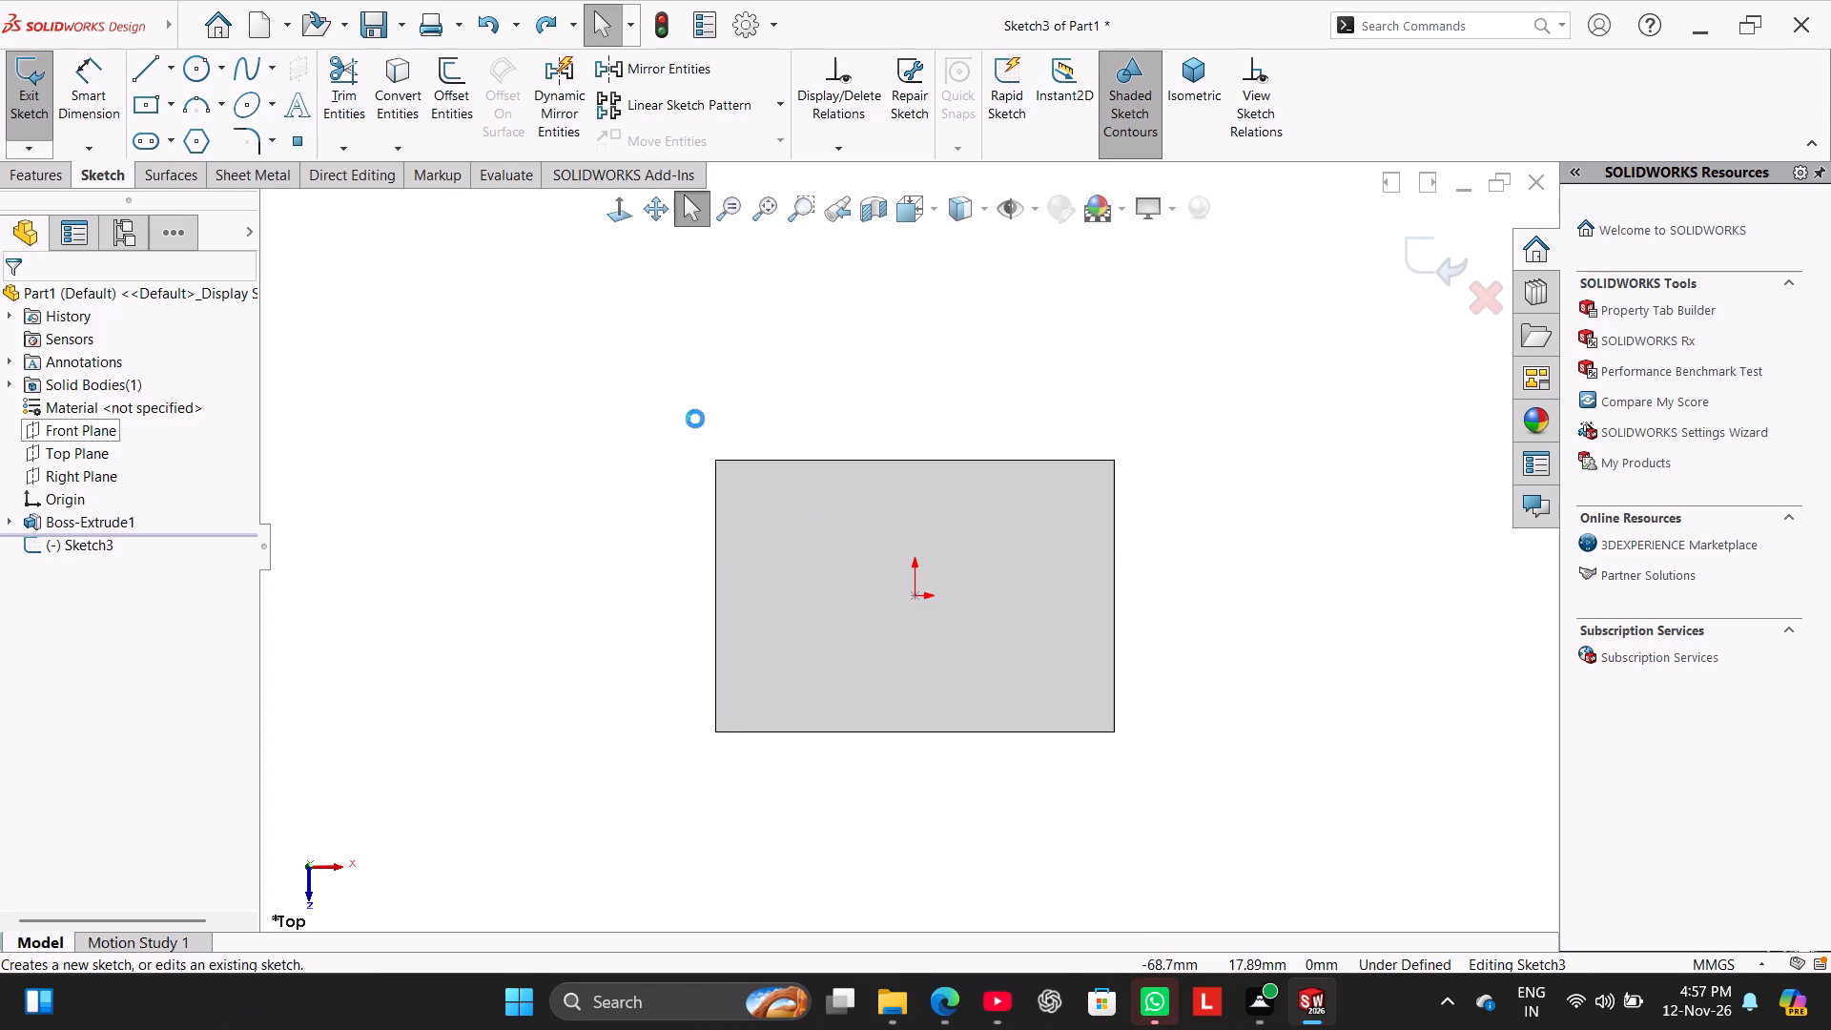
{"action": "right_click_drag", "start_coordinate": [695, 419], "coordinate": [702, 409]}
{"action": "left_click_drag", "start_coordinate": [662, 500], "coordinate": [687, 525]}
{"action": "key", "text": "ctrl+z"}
Open a sketch on the block's top face and draw two concentric circles about 67 mm and 35 mm in diameter beyond its rear edge.
{"action": "right_click", "coordinate": [798, 477]}
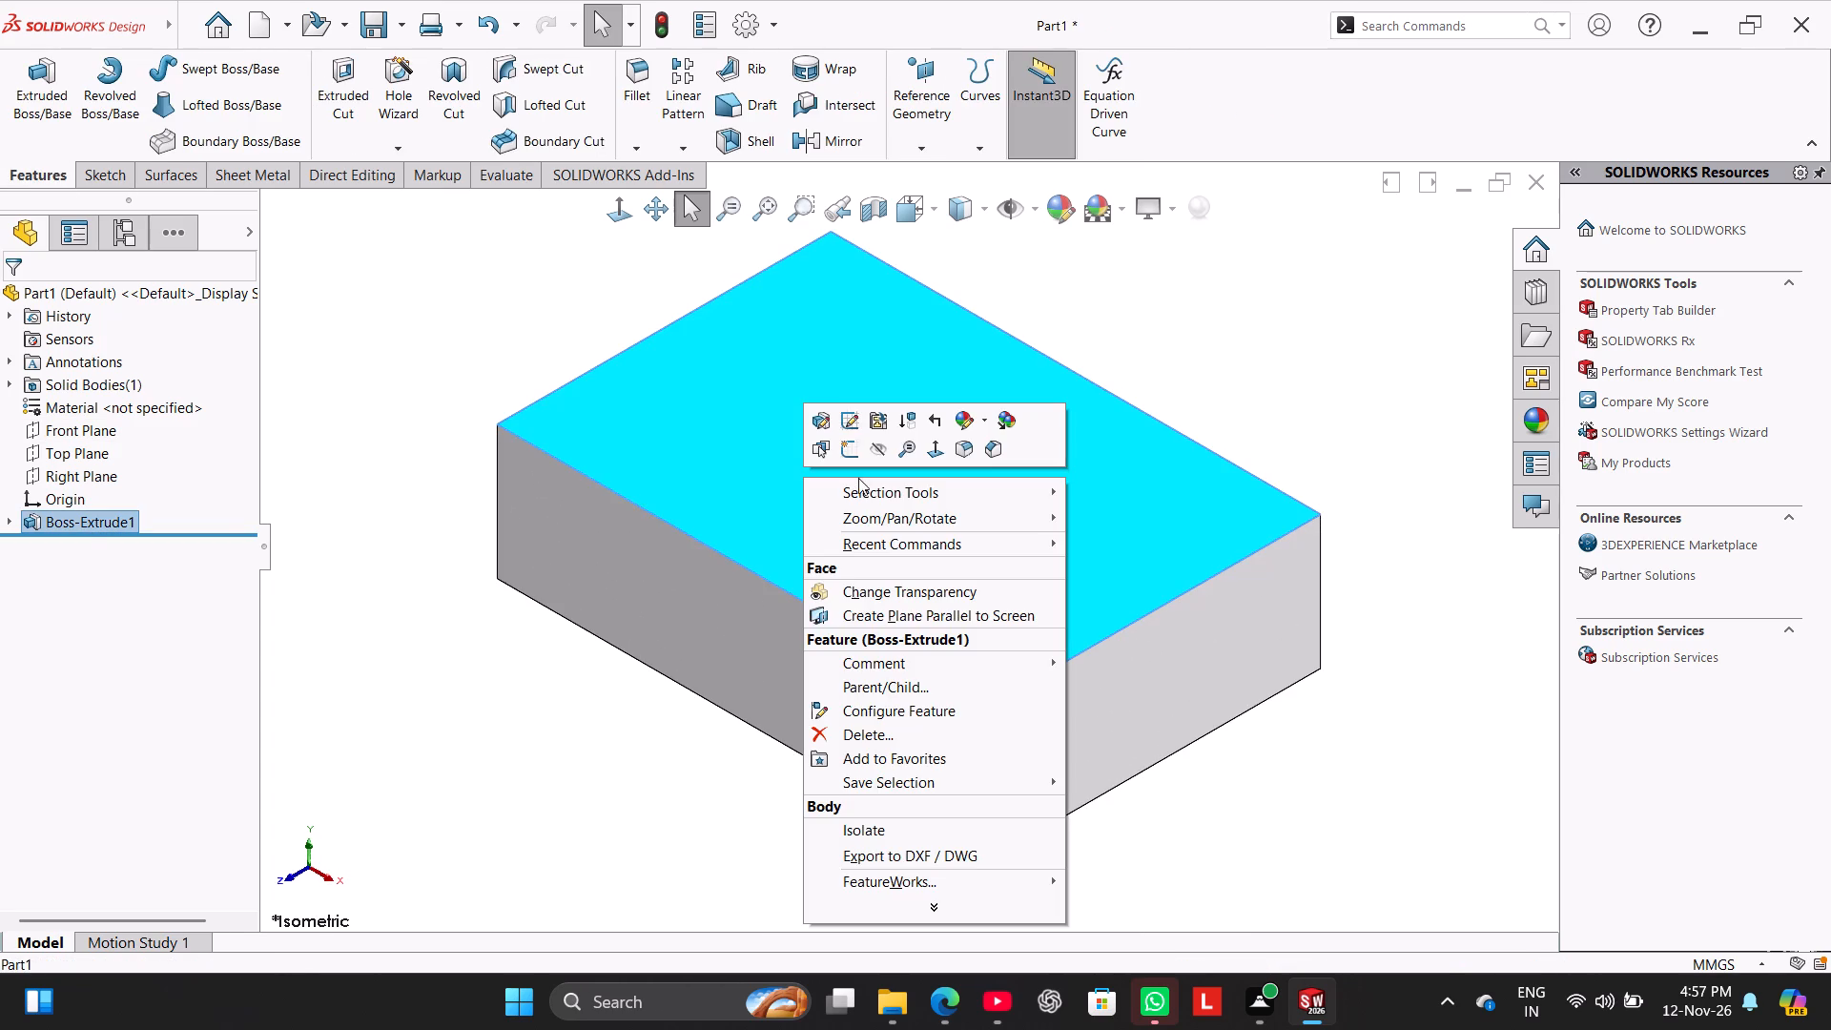
{"action": "left_click", "coordinate": [855, 460]}
{"action": "left_click", "coordinate": [441, 417]}
{"action": "scroll", "coordinate": [760, 422], "scroll_direction": "up", "scroll_amount": 2}
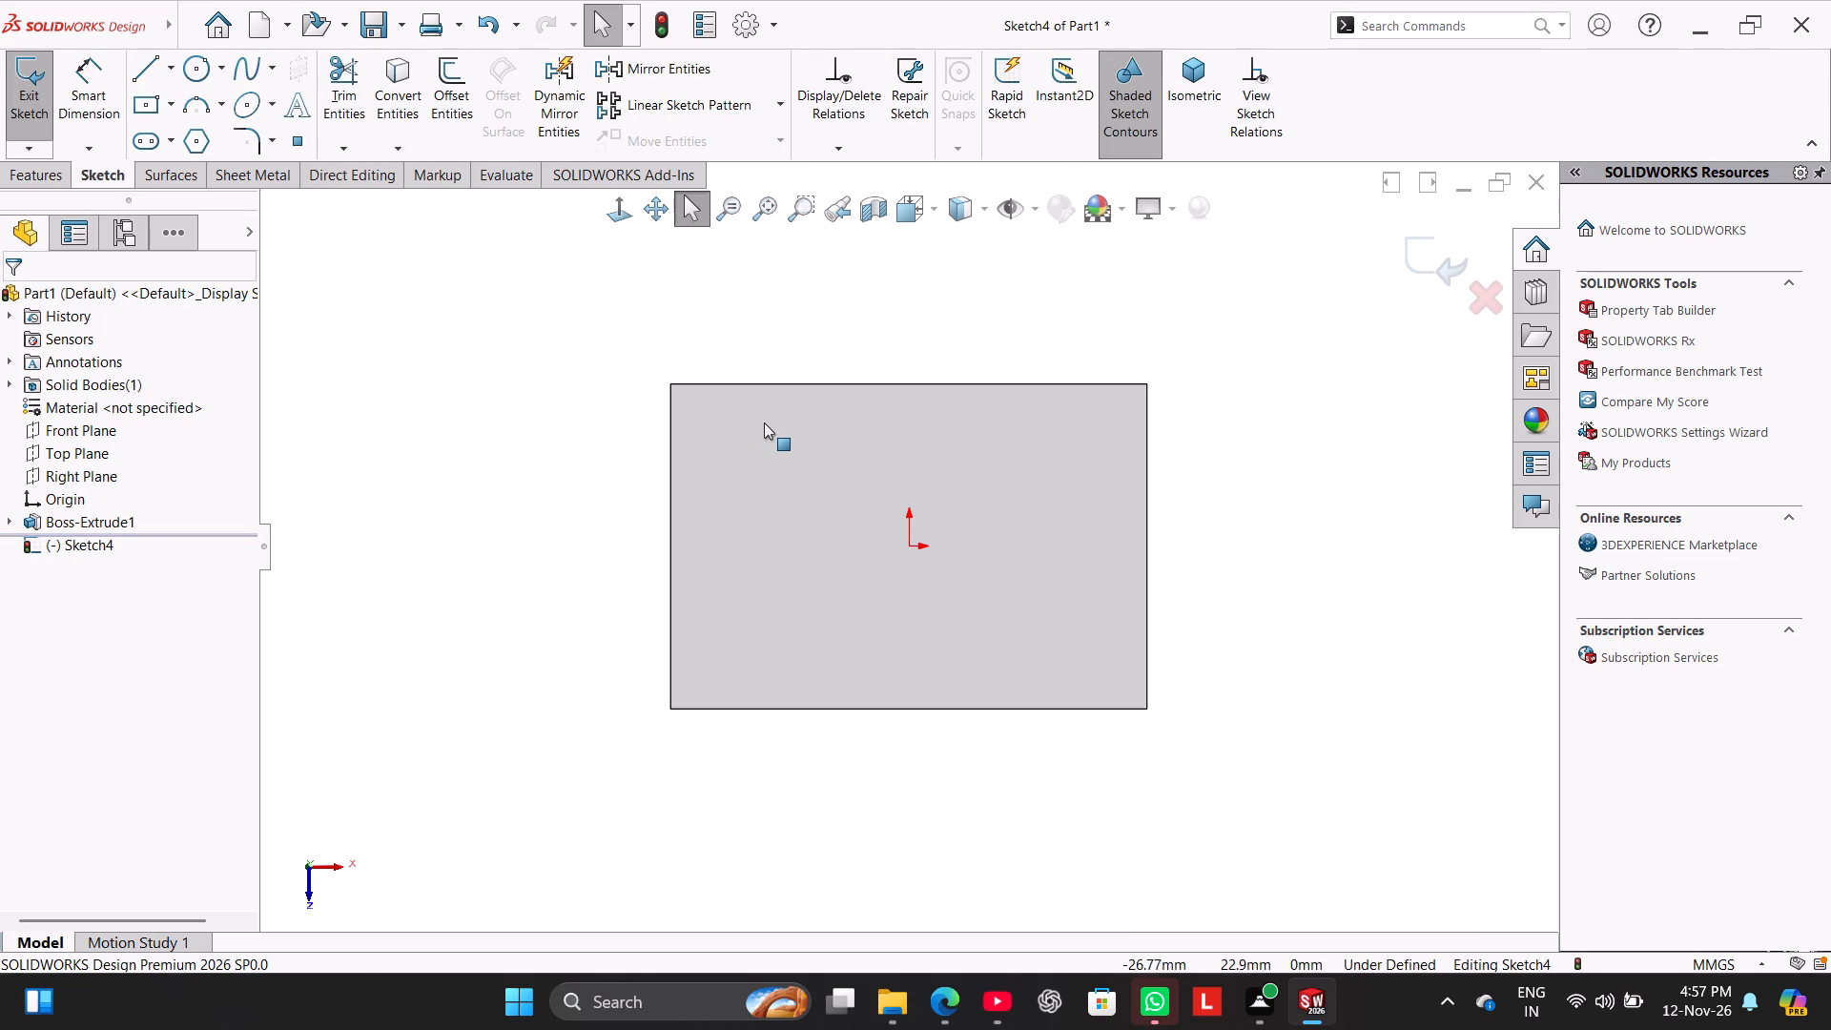
{"action": "scroll", "coordinate": [764, 422], "scroll_direction": "up", "scroll_amount": 3}
{"action": "left_click", "coordinate": [203, 59]}
{"action": "scroll", "coordinate": [1006, 300], "scroll_direction": "up", "scroll_amount": 1}
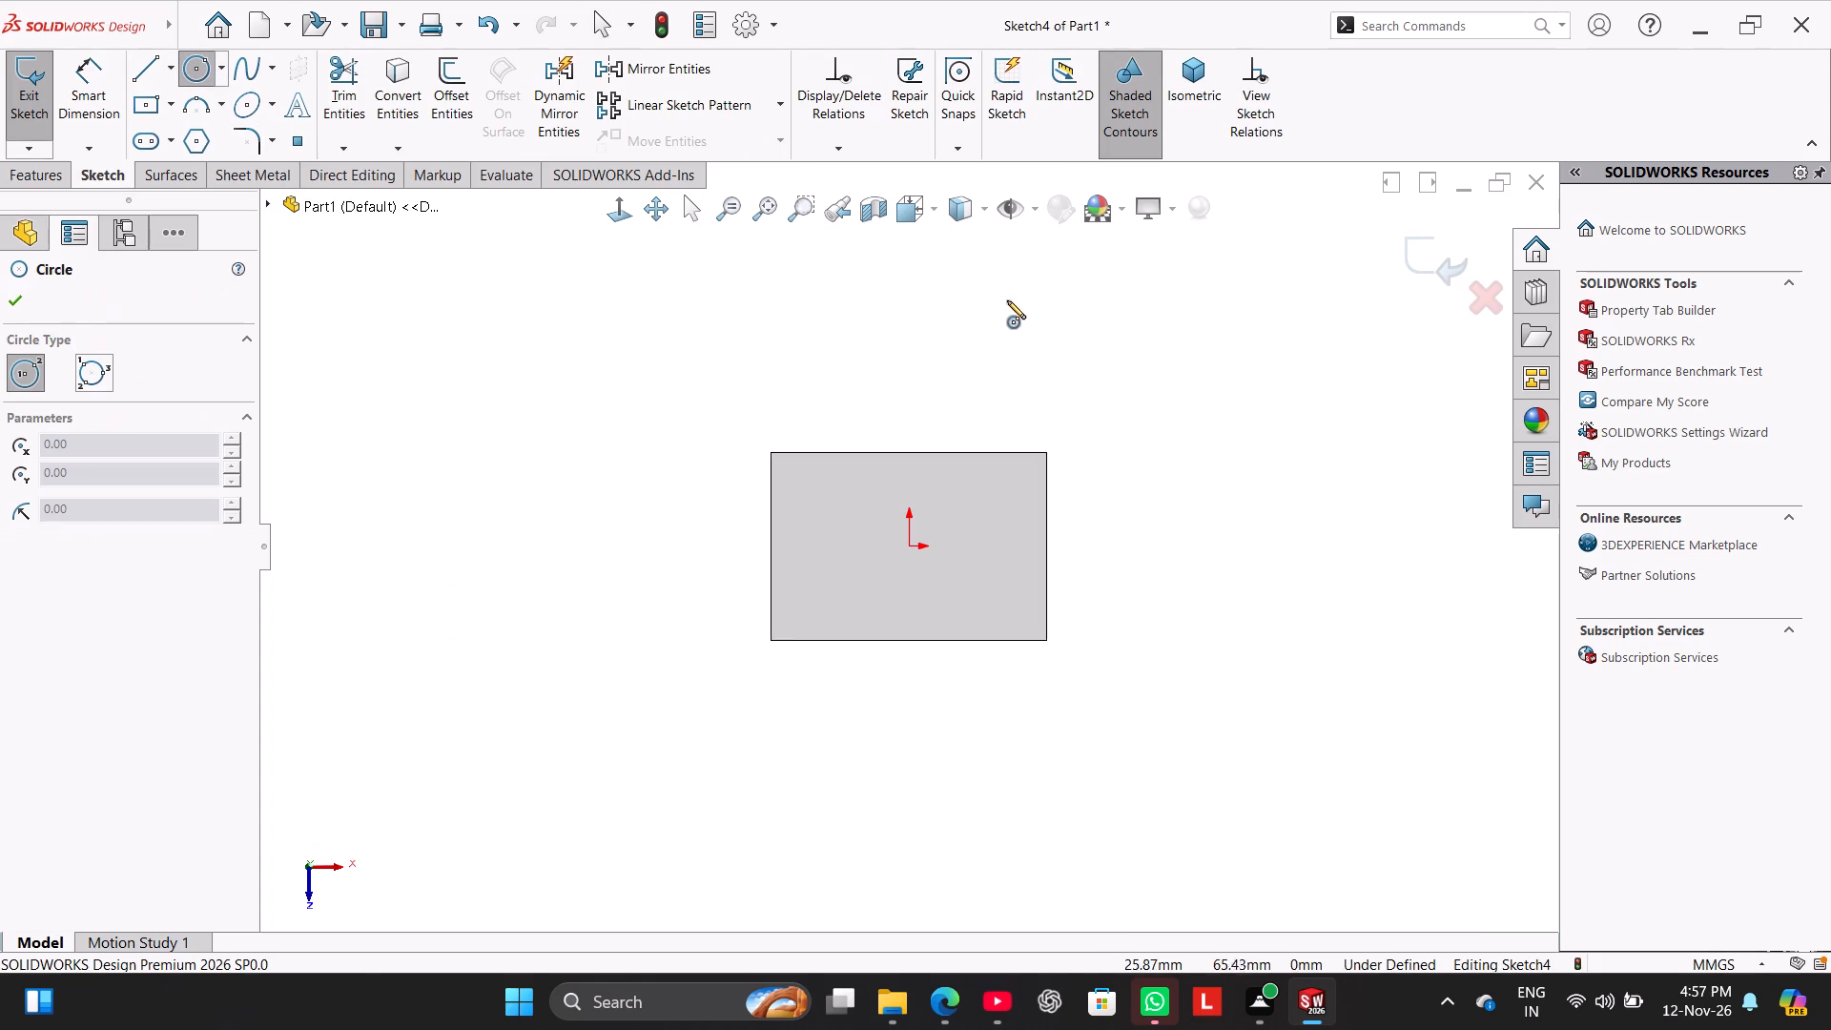
{"action": "scroll", "coordinate": [1007, 300], "scroll_direction": "up", "scroll_amount": 1}
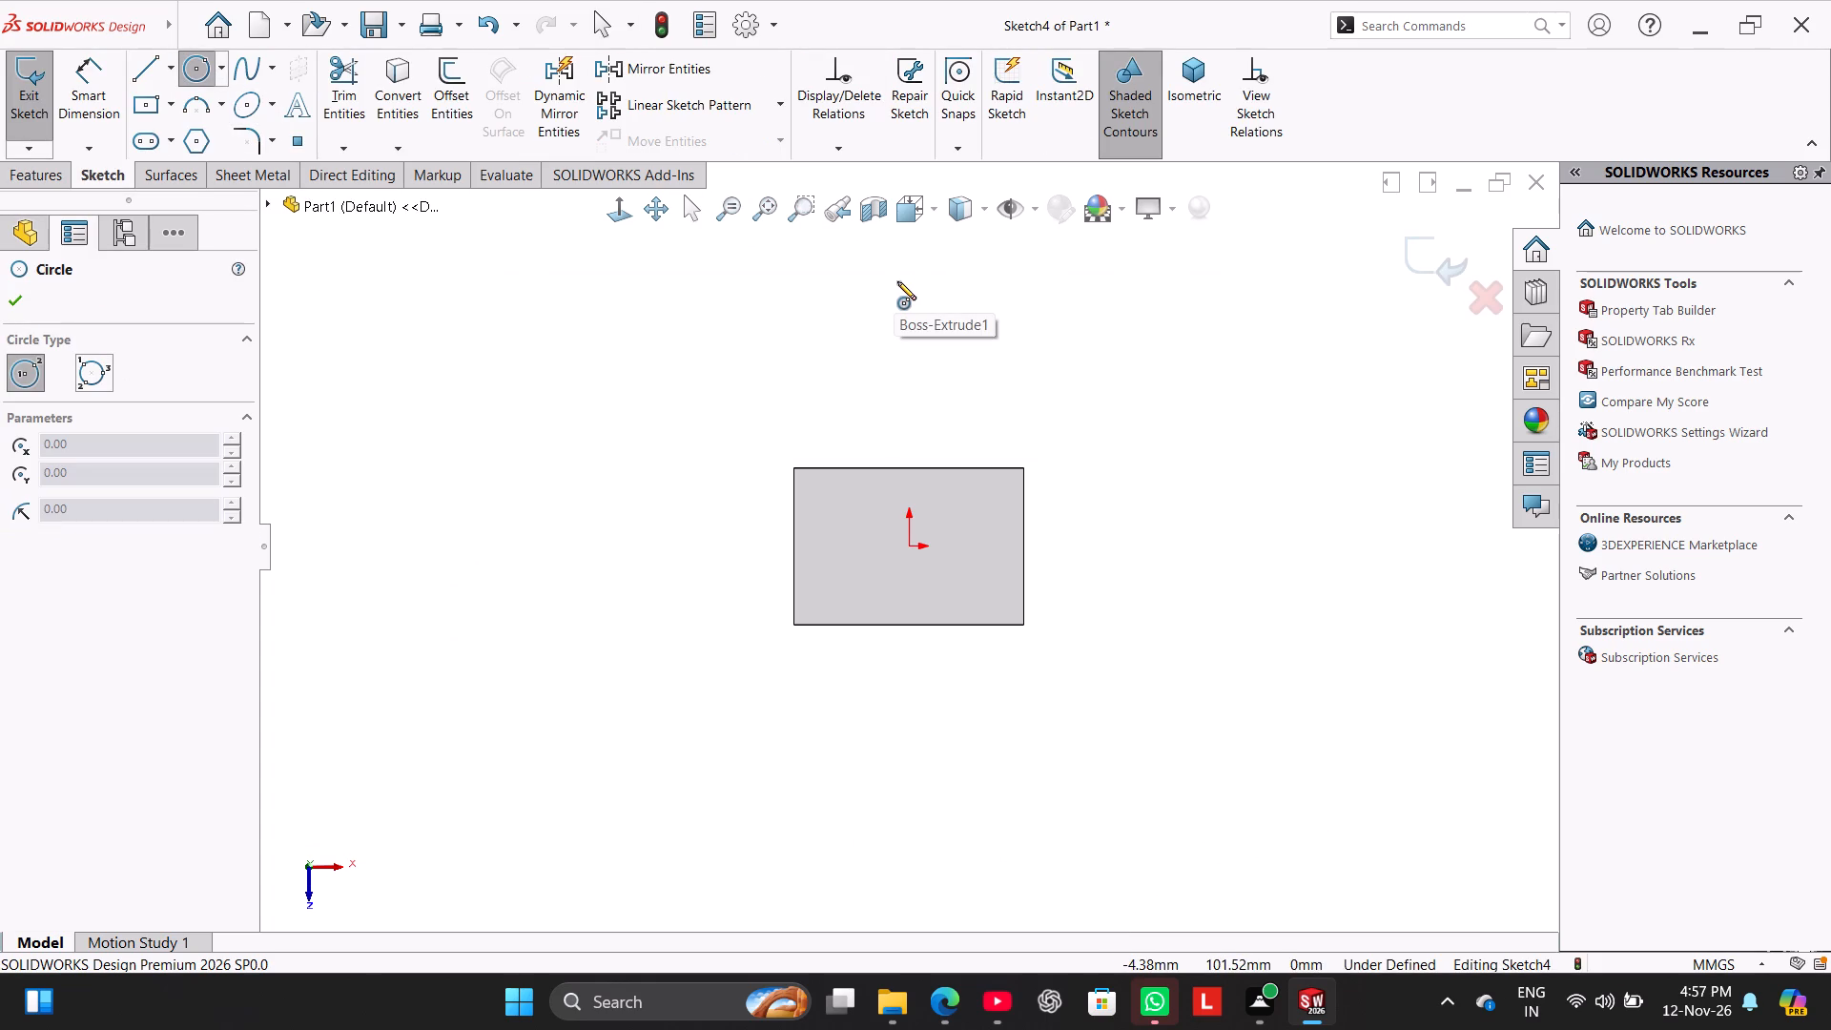
{"action": "left_click", "coordinate": [898, 281]}
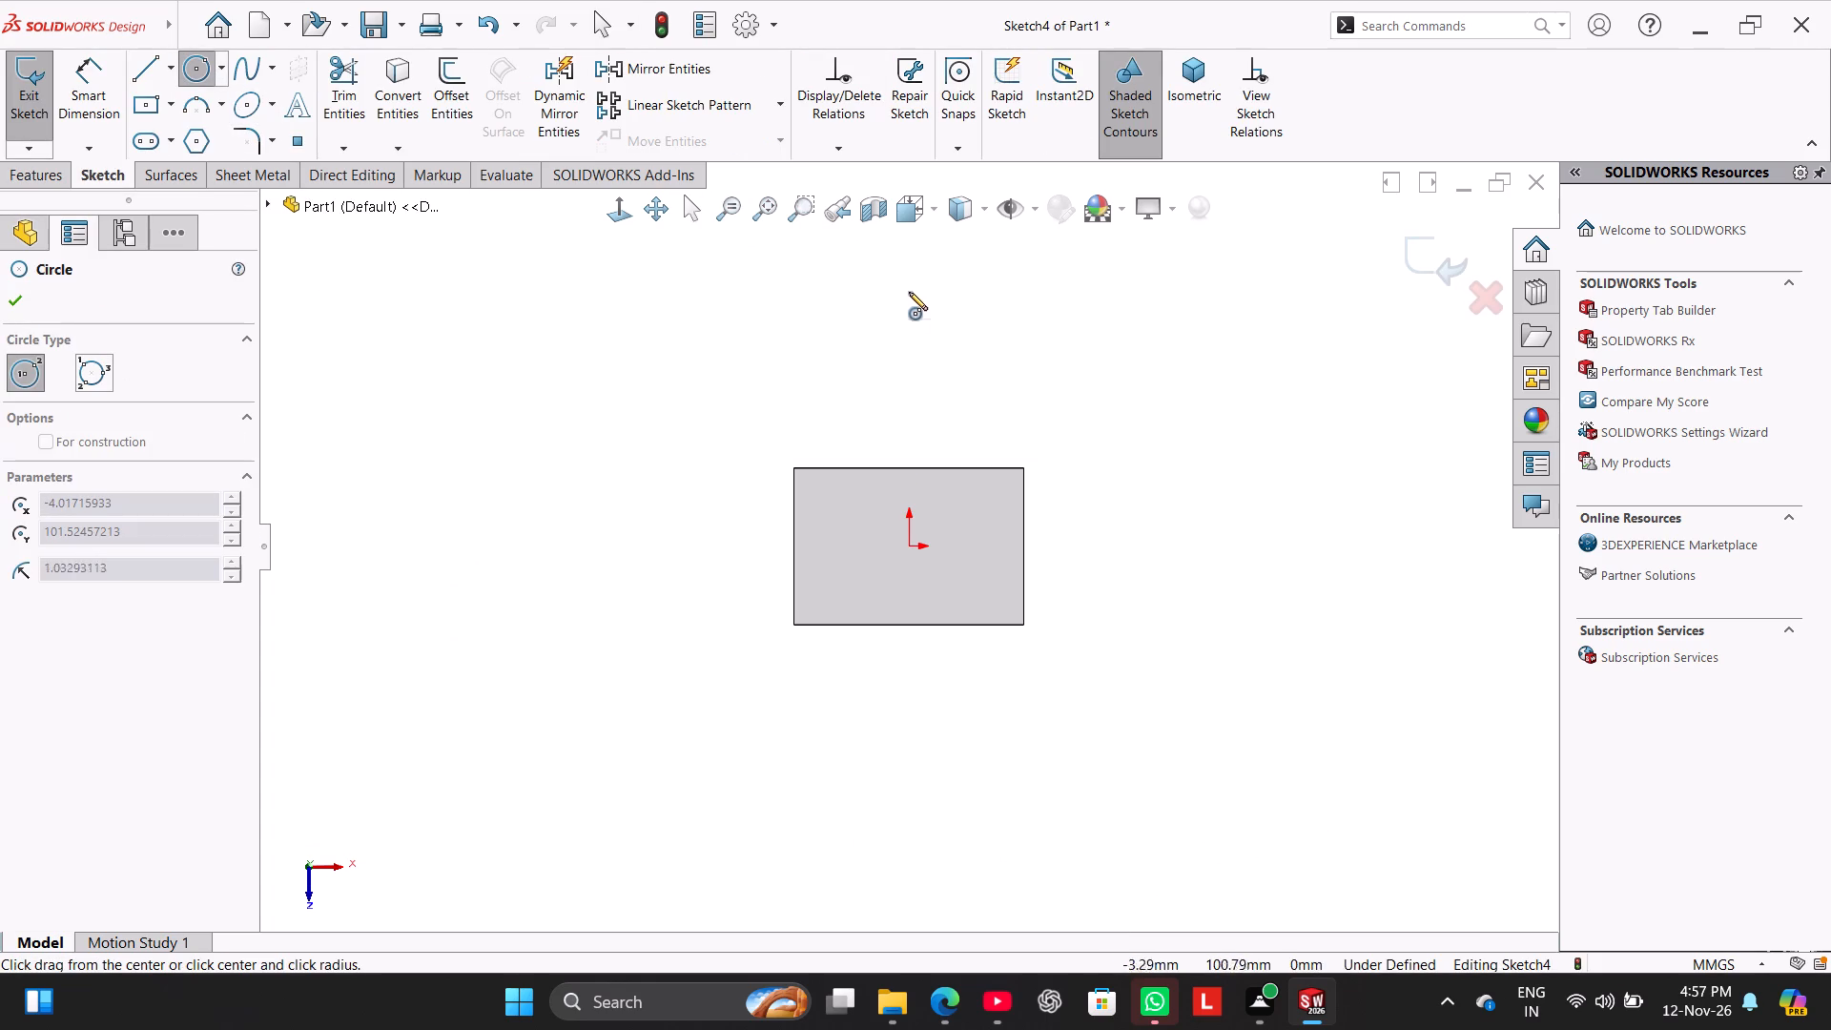
{"action": "left_click", "coordinate": [956, 347]}
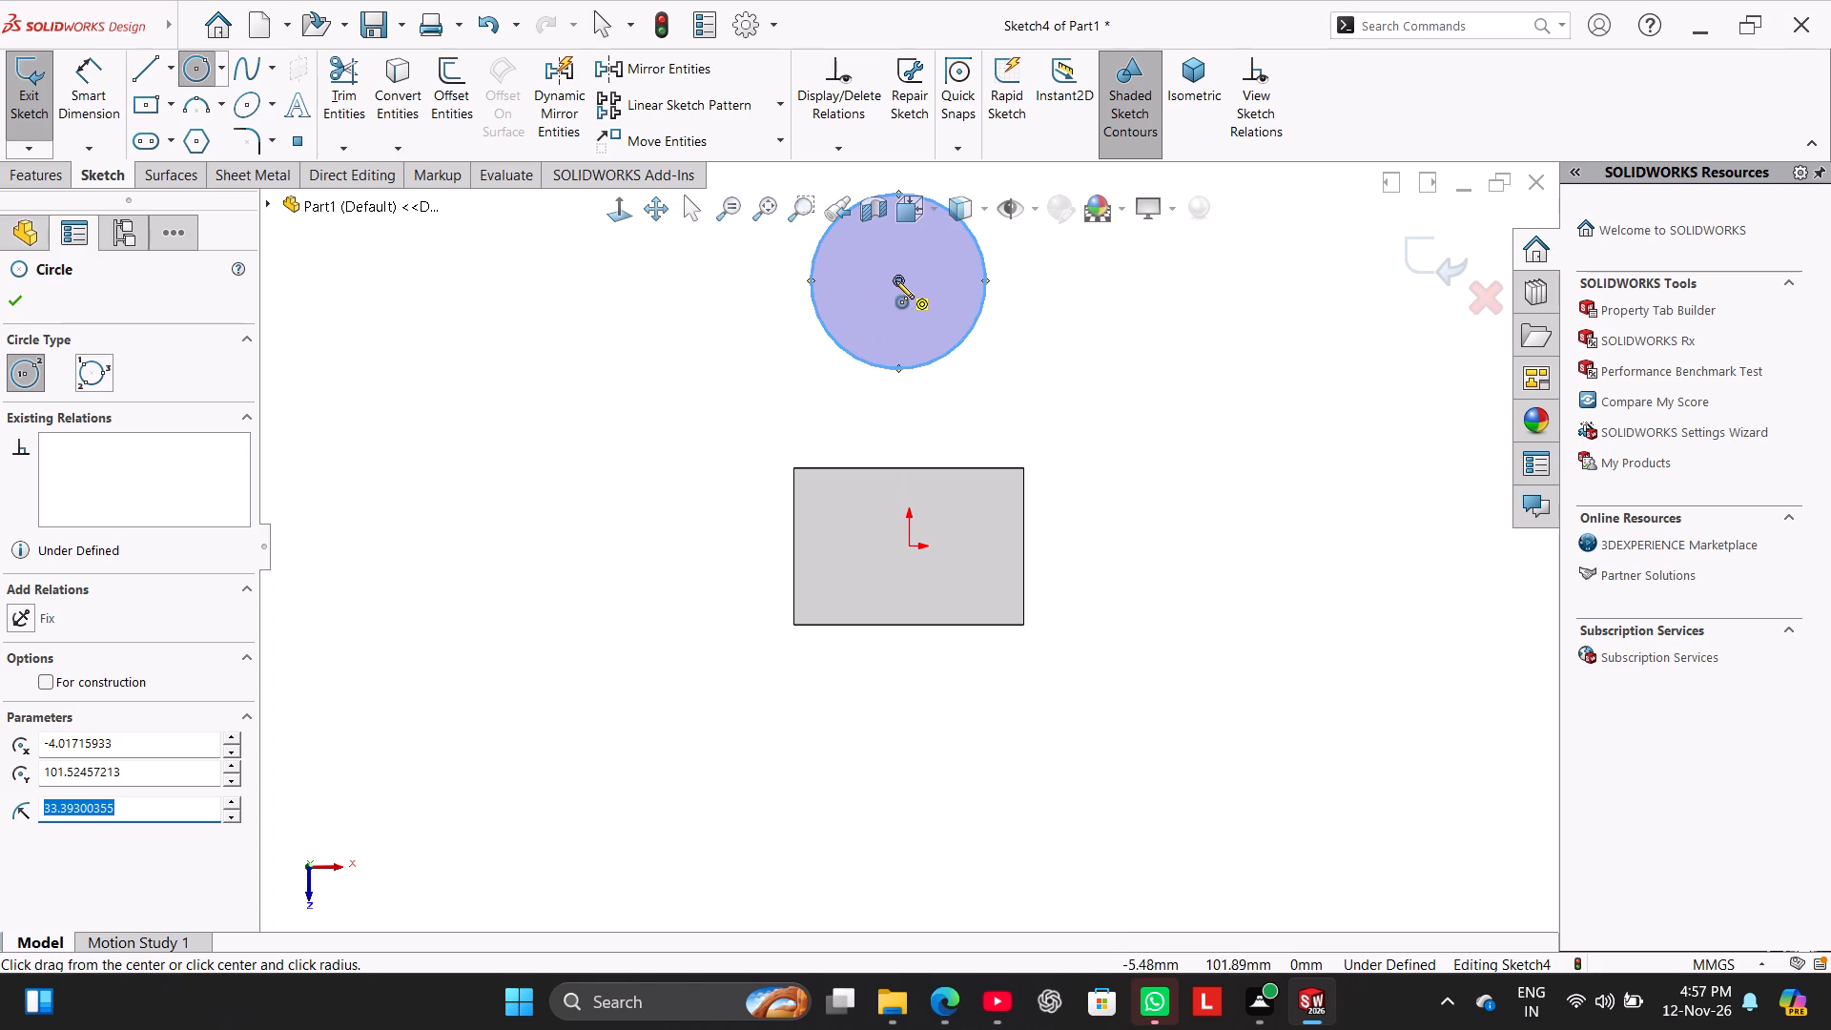
{"action": "left_click", "coordinate": [895, 281]}
{"action": "left_click", "coordinate": [921, 320]}
{"action": "right_click", "coordinate": [750, 330]}
{"action": "left_click", "coordinate": [771, 341]}
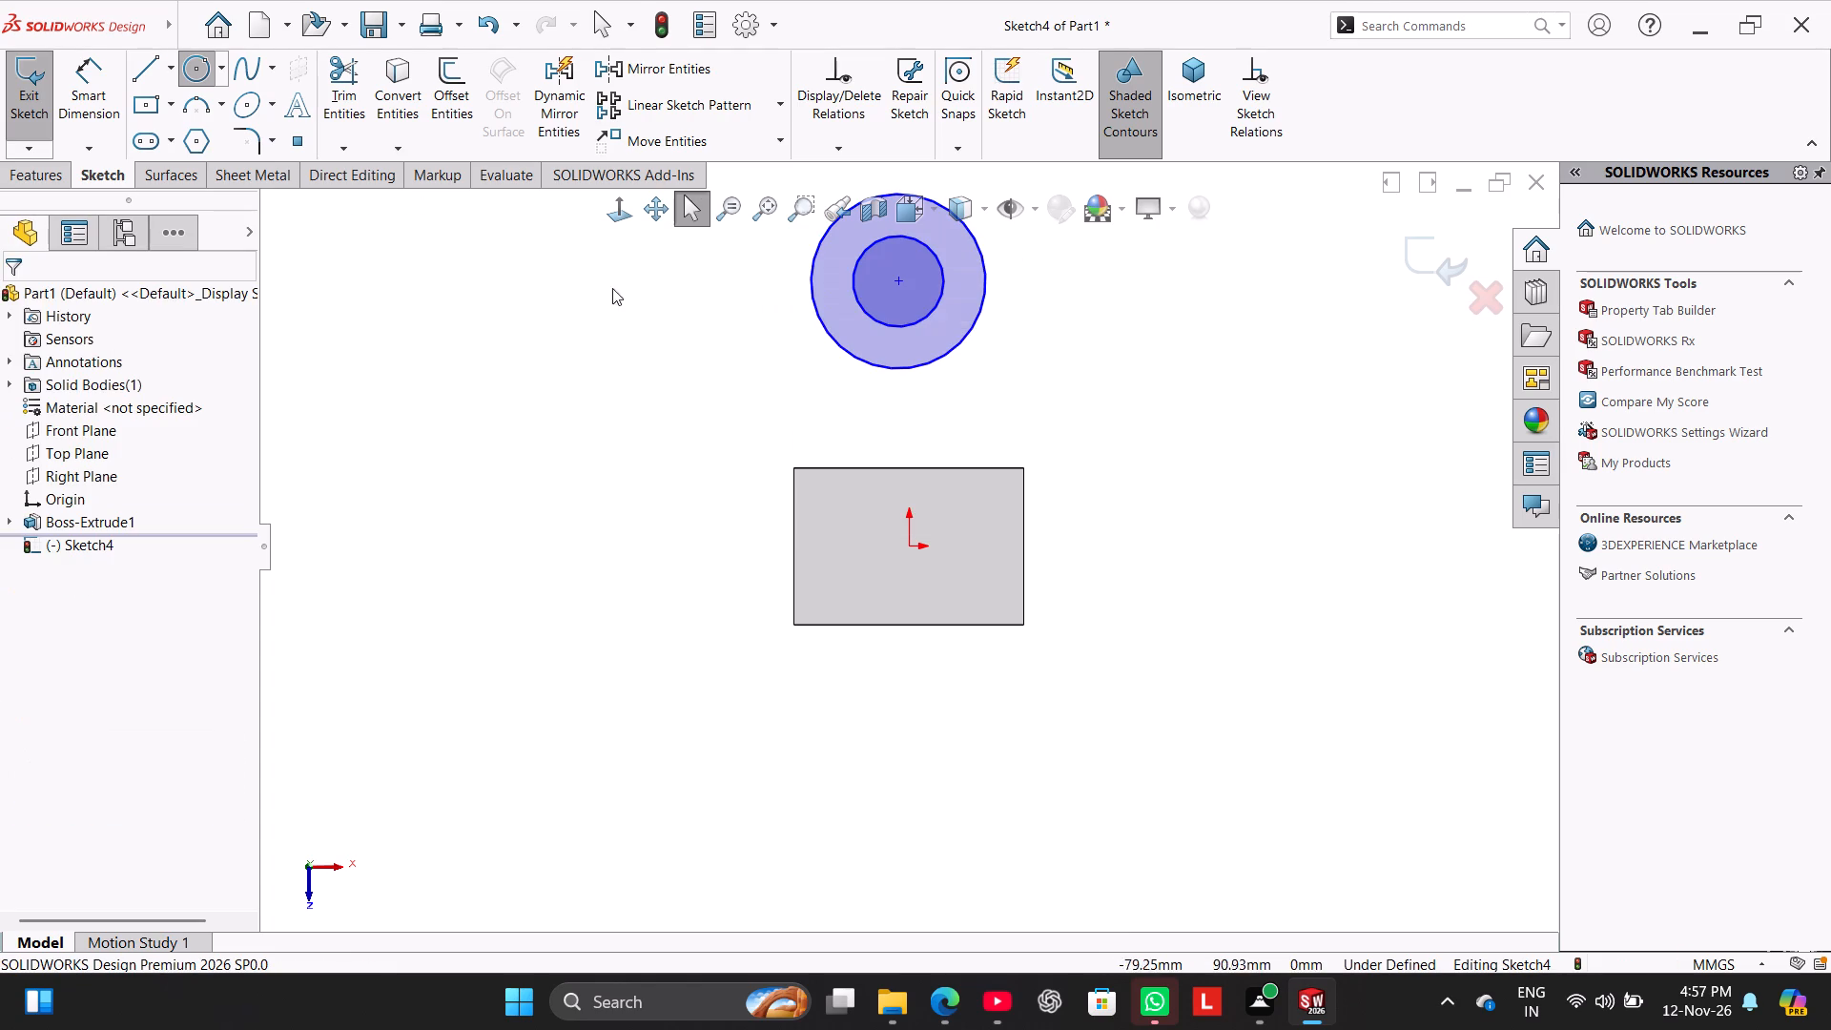
Draw a centerline from the circles' shared centre to the origin and make it vertical.
{"action": "left_click", "coordinate": [166, 65]}
{"action": "left_click", "coordinate": [190, 116]}
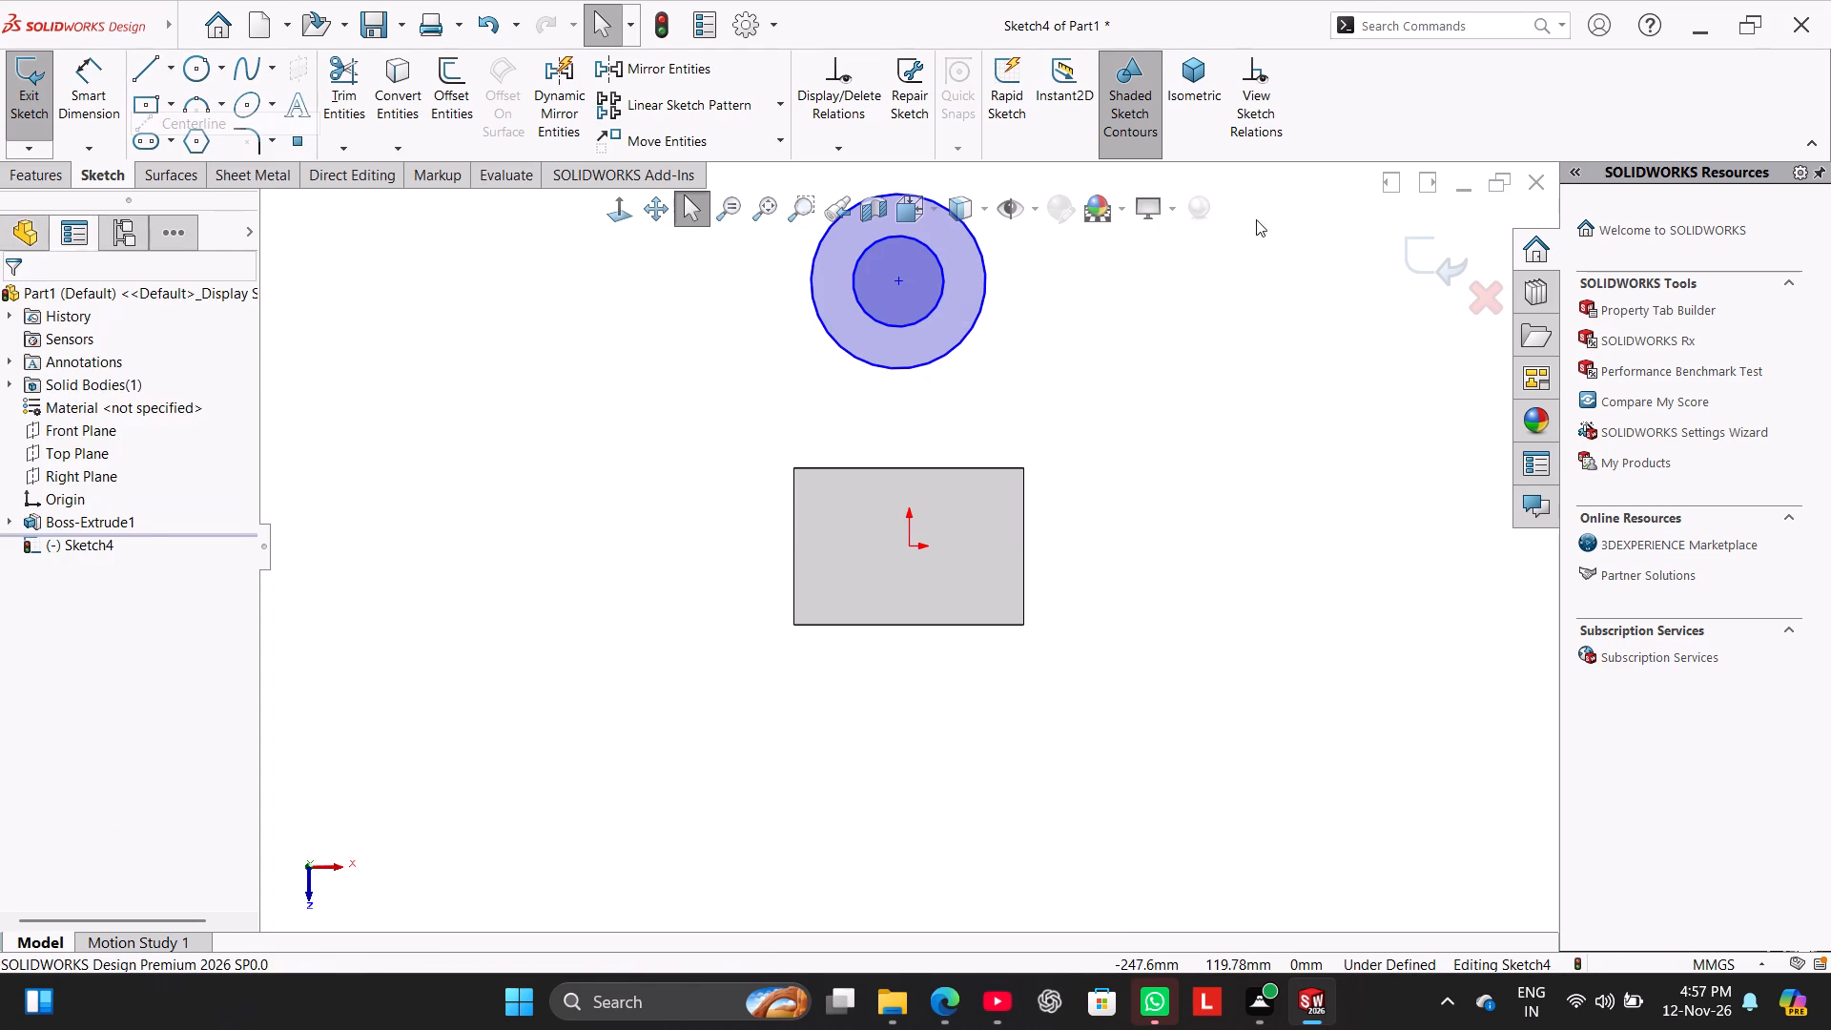
{"action": "left_click", "coordinate": [898, 284]}
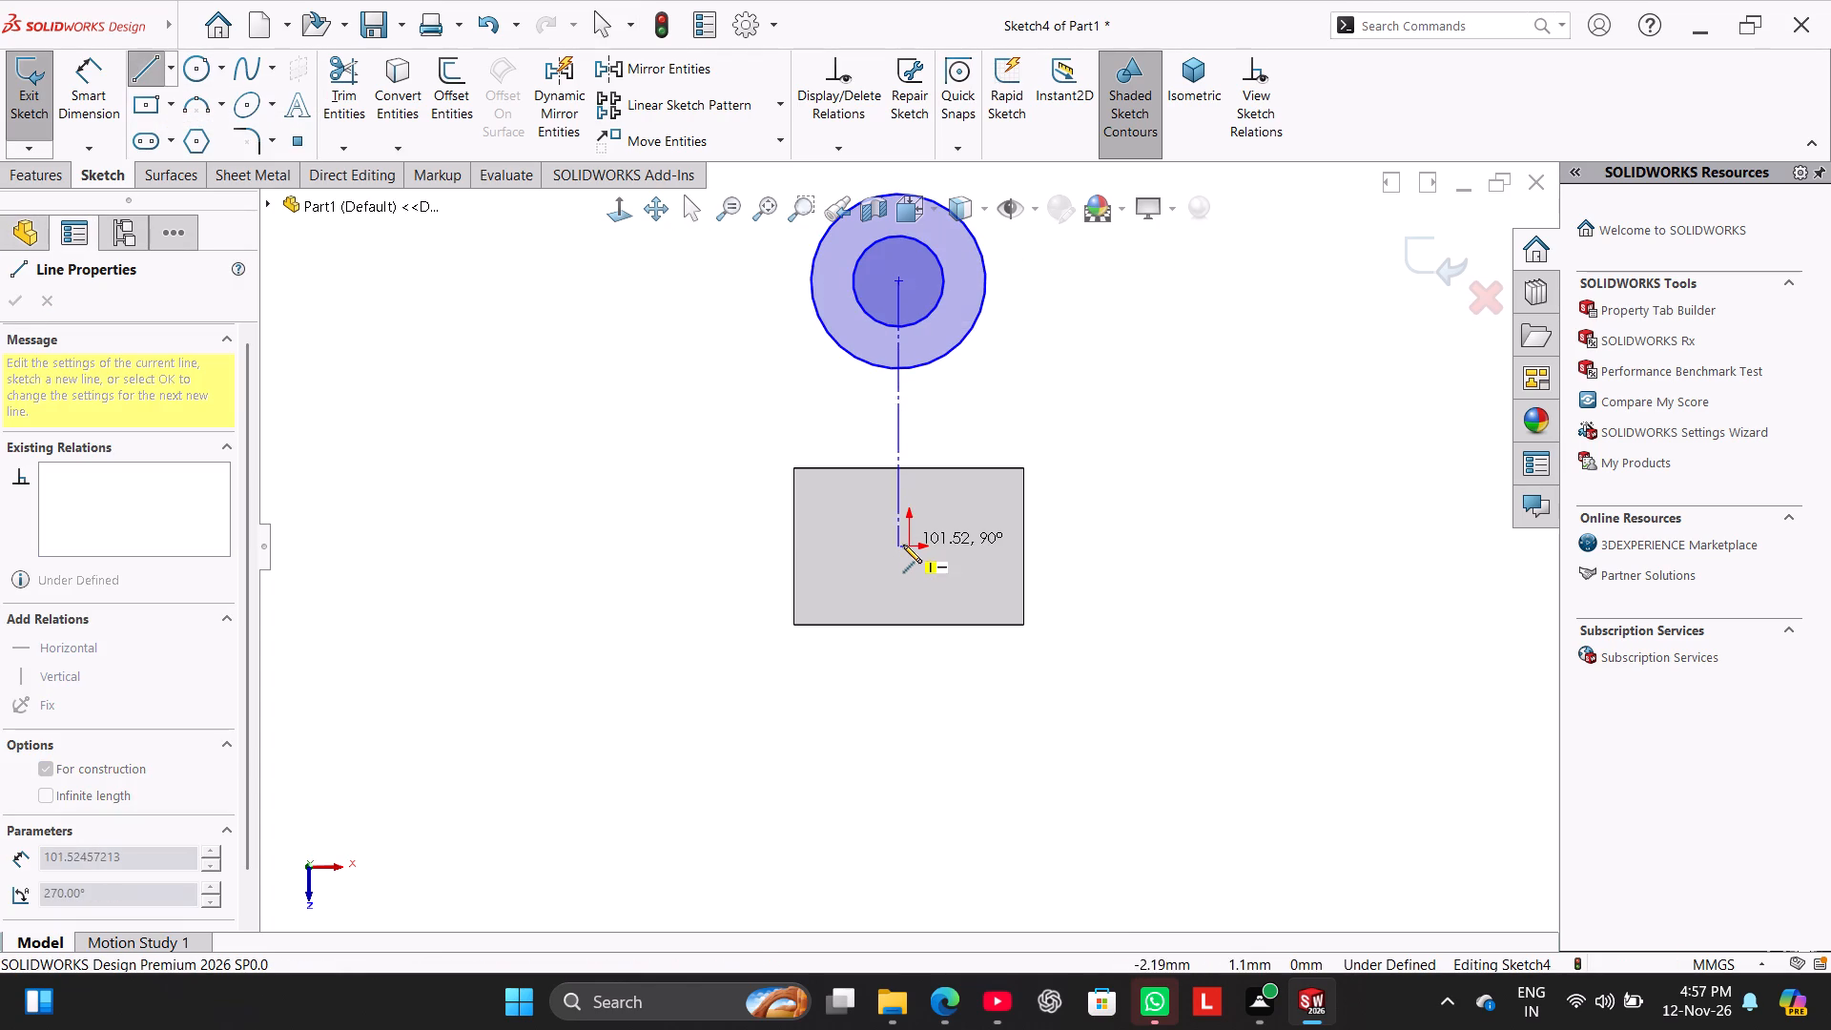
{"action": "left_click", "coordinate": [905, 547]}
{"action": "right_click", "coordinate": [705, 460]}
{"action": "left_click", "coordinate": [742, 471]}
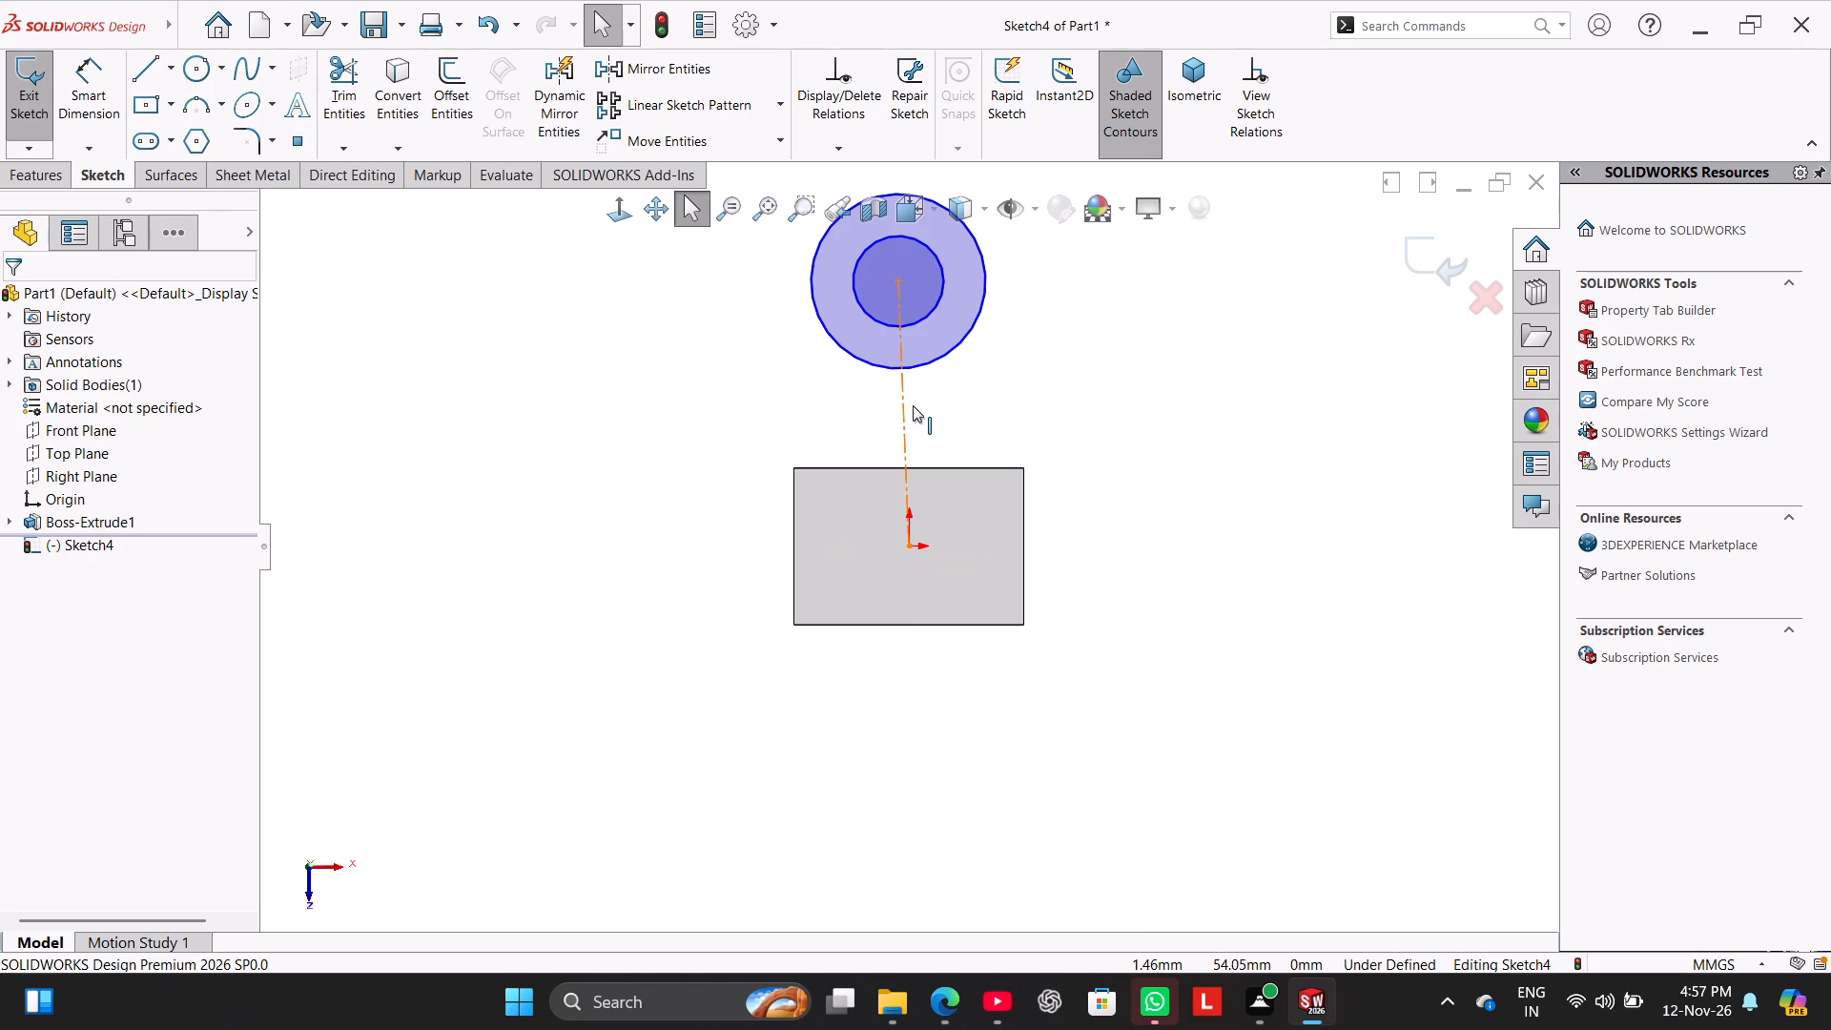
{"action": "right_click", "coordinate": [904, 407]}
{"action": "left_click", "coordinate": [959, 349]}
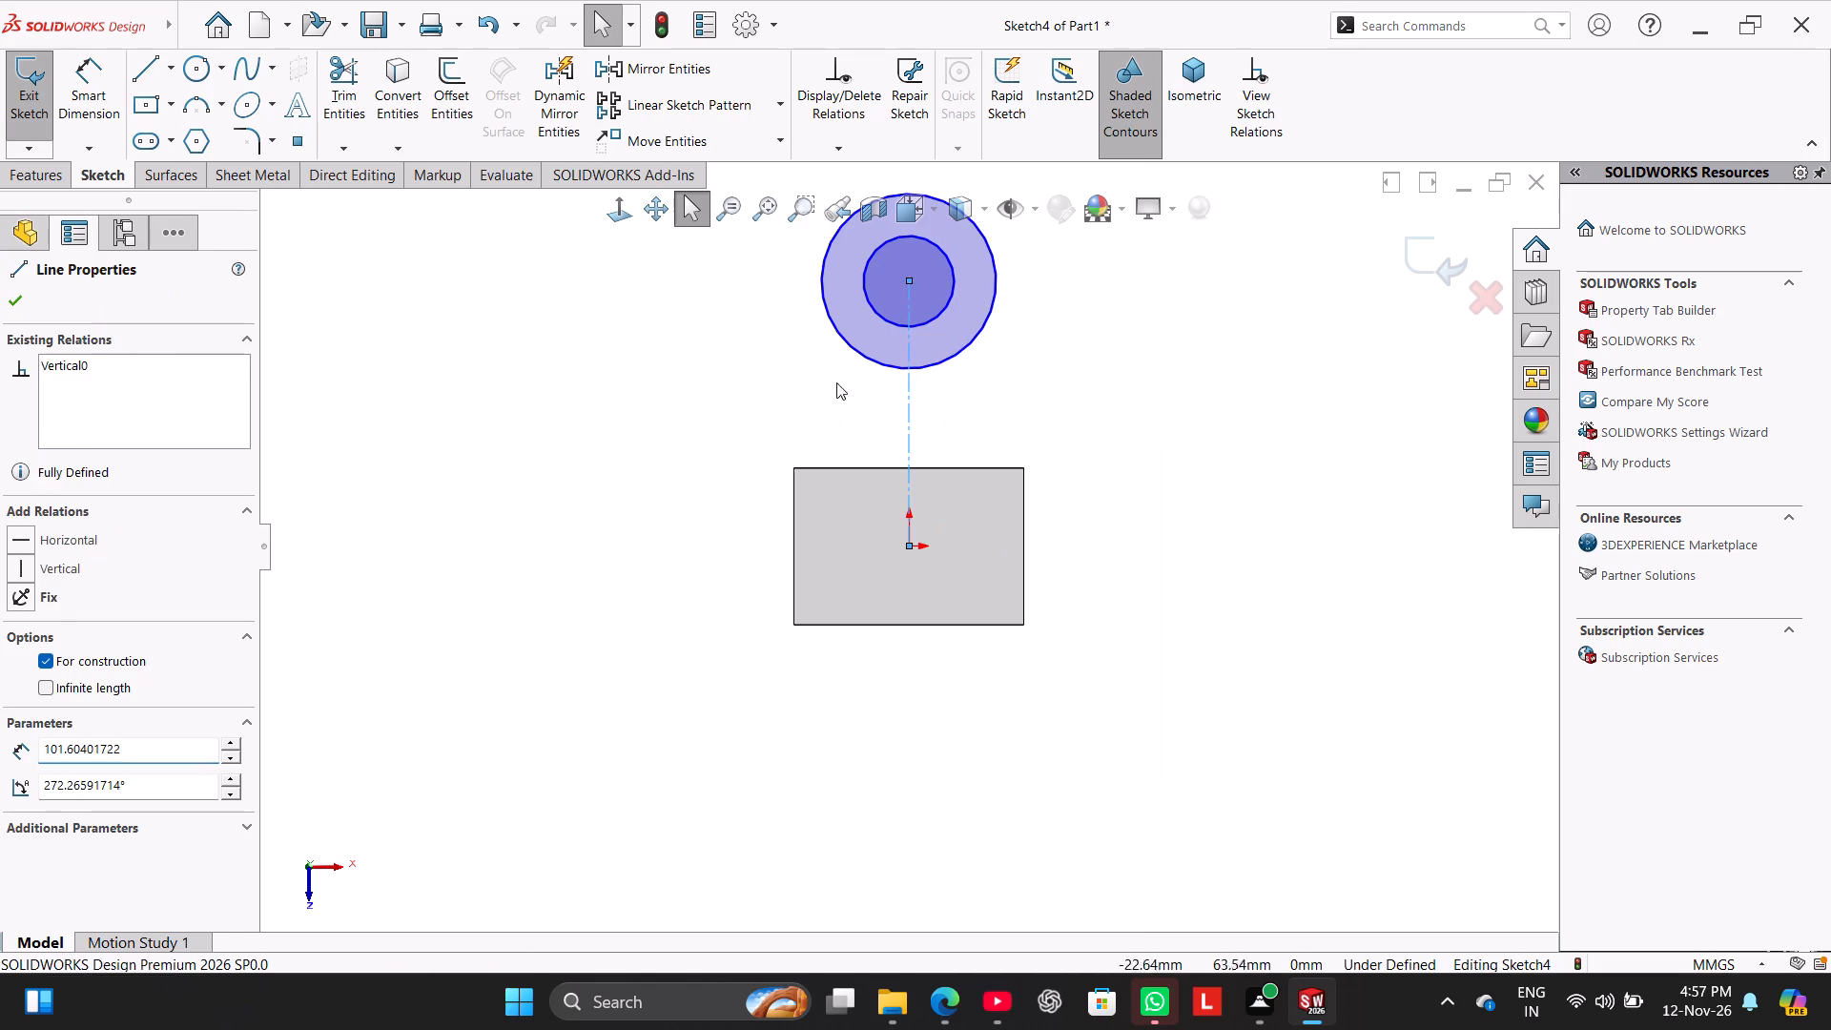
{"action": "left_click", "coordinate": [762, 366]}
Dimension the larger circle to 15 mm diameter and the other circle to 30 mm diameter.
{"action": "left_click", "coordinate": [112, 109]}
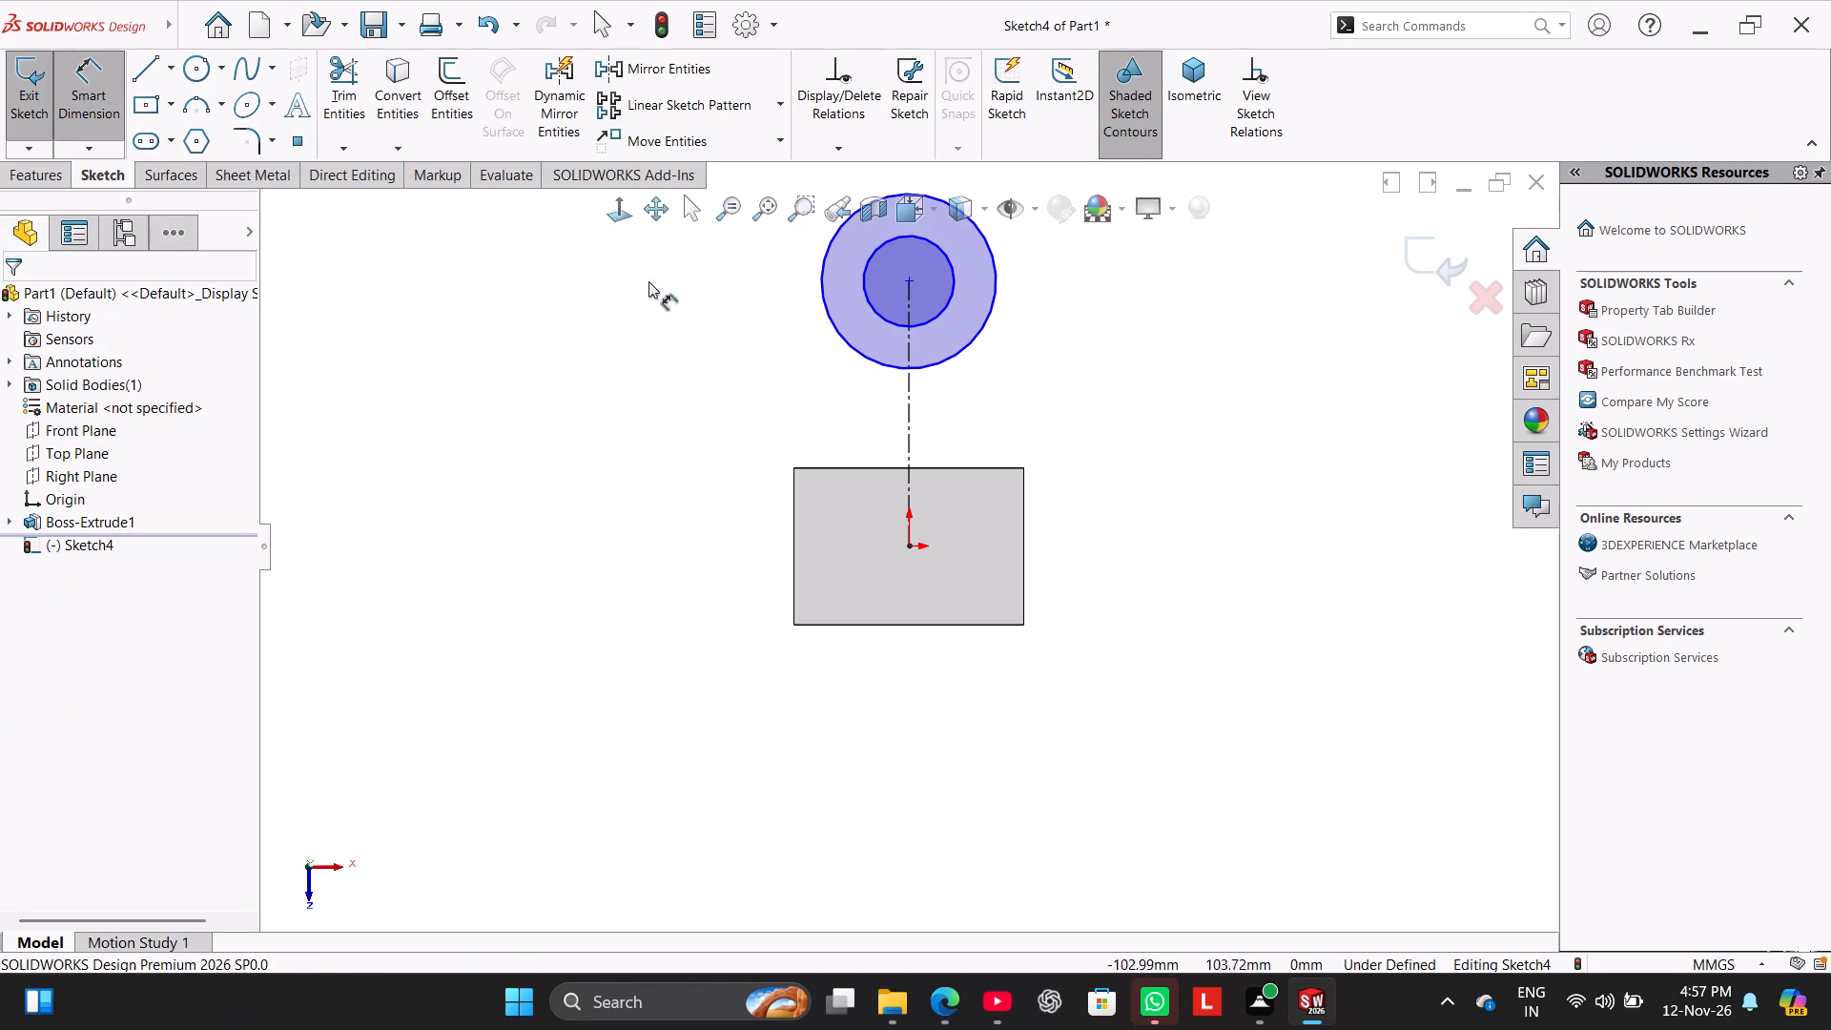
{"action": "left_click", "coordinate": [822, 305]}
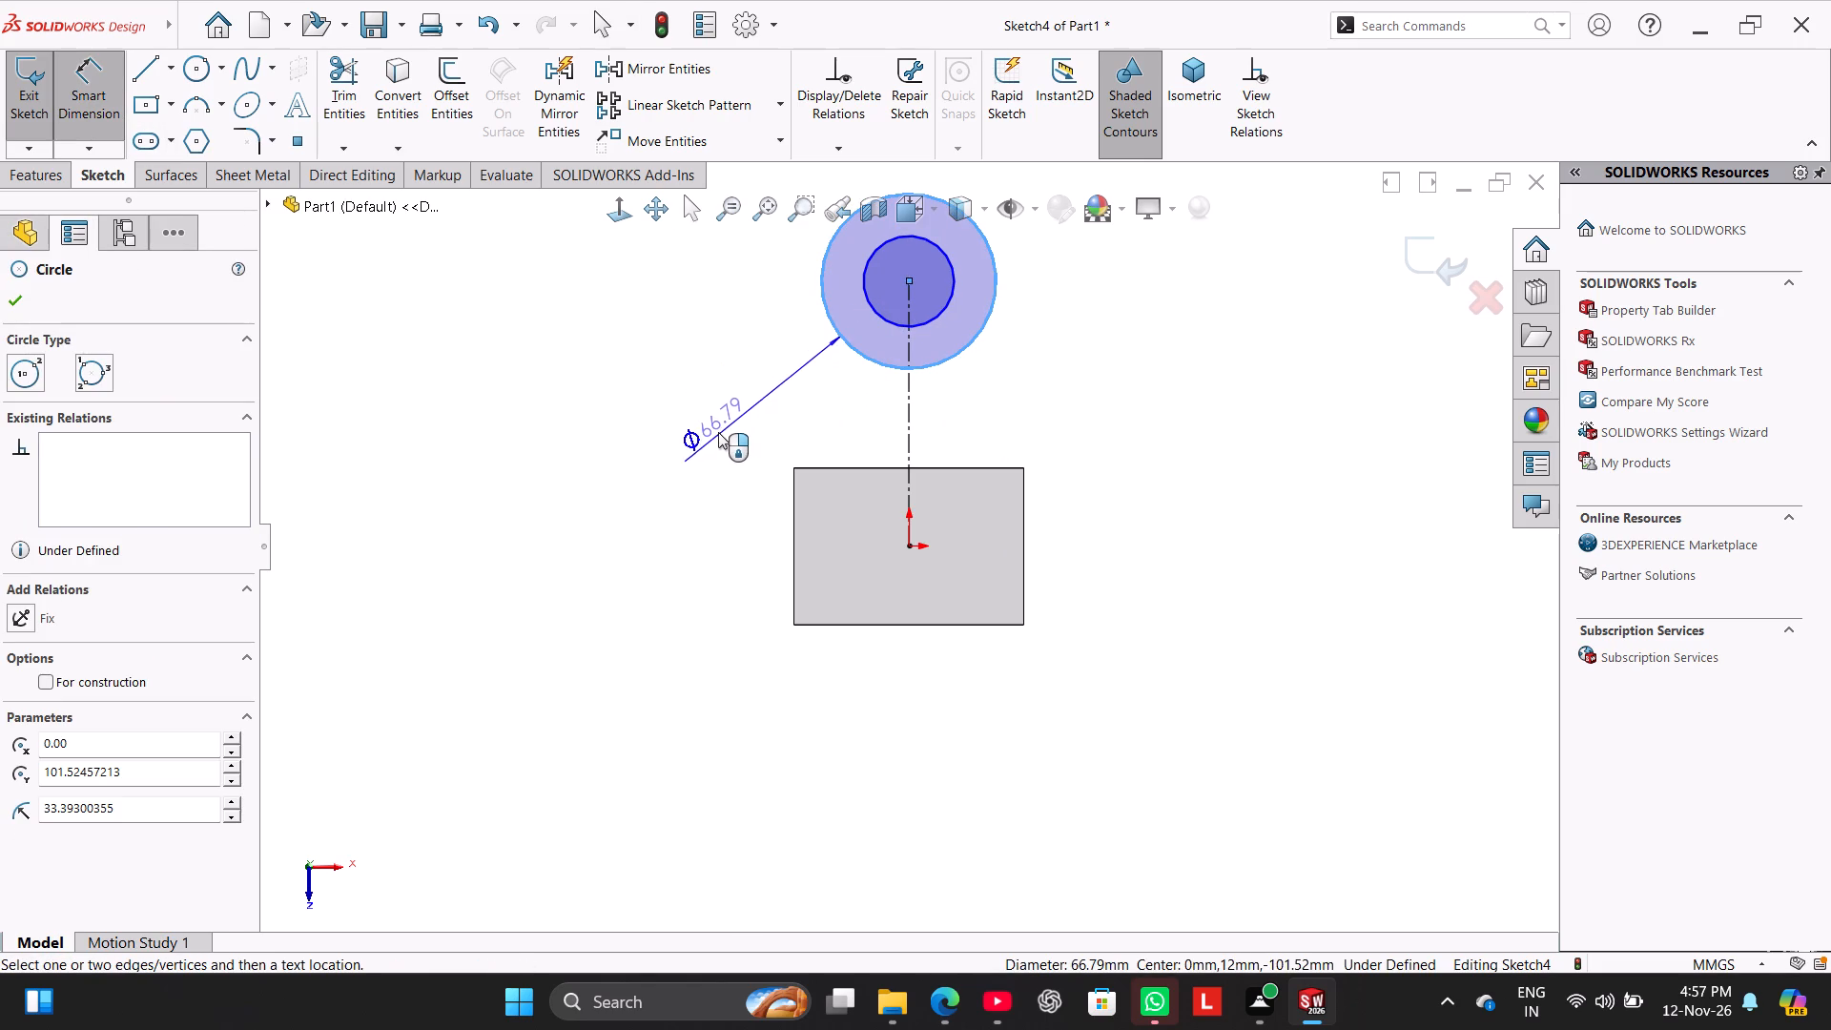
{"action": "left_click", "coordinate": [718, 432]}
{"action": "type", "text": "15"}
{"action": "key", "text": "Return"}
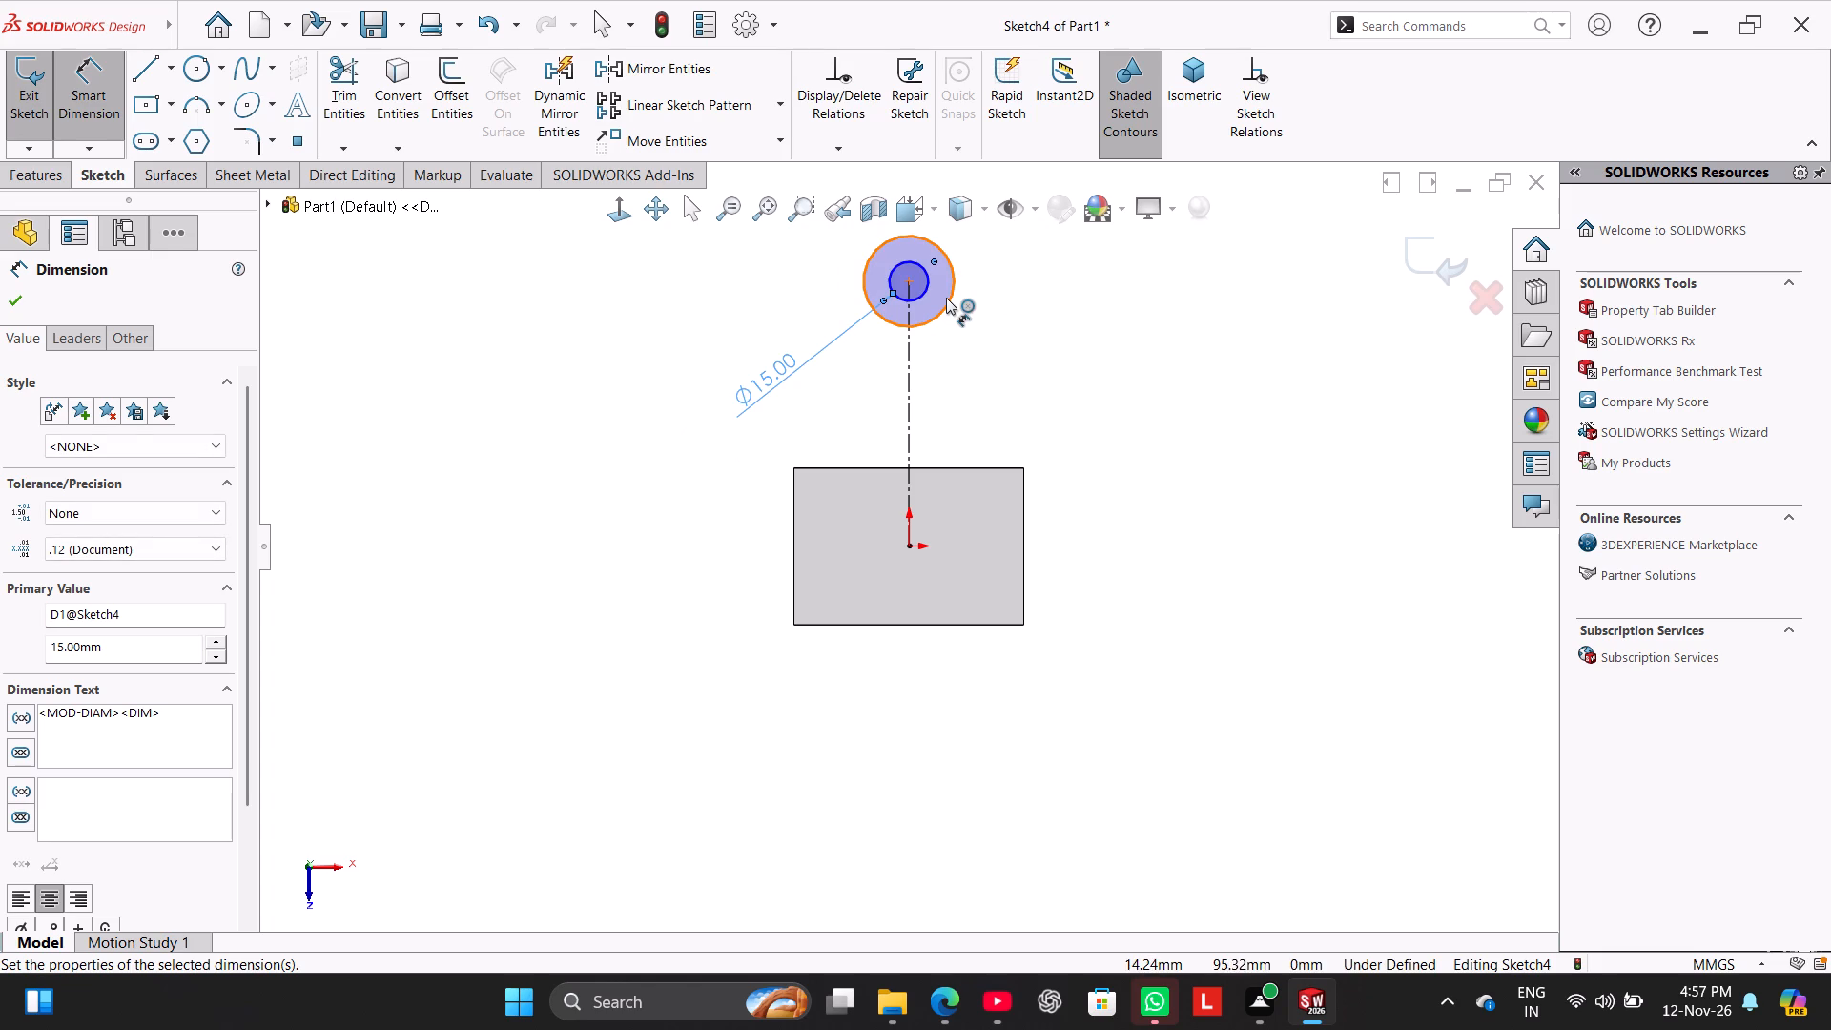
{"action": "left_click", "coordinate": [950, 299]}
{"action": "left_click", "coordinate": [1113, 381]}
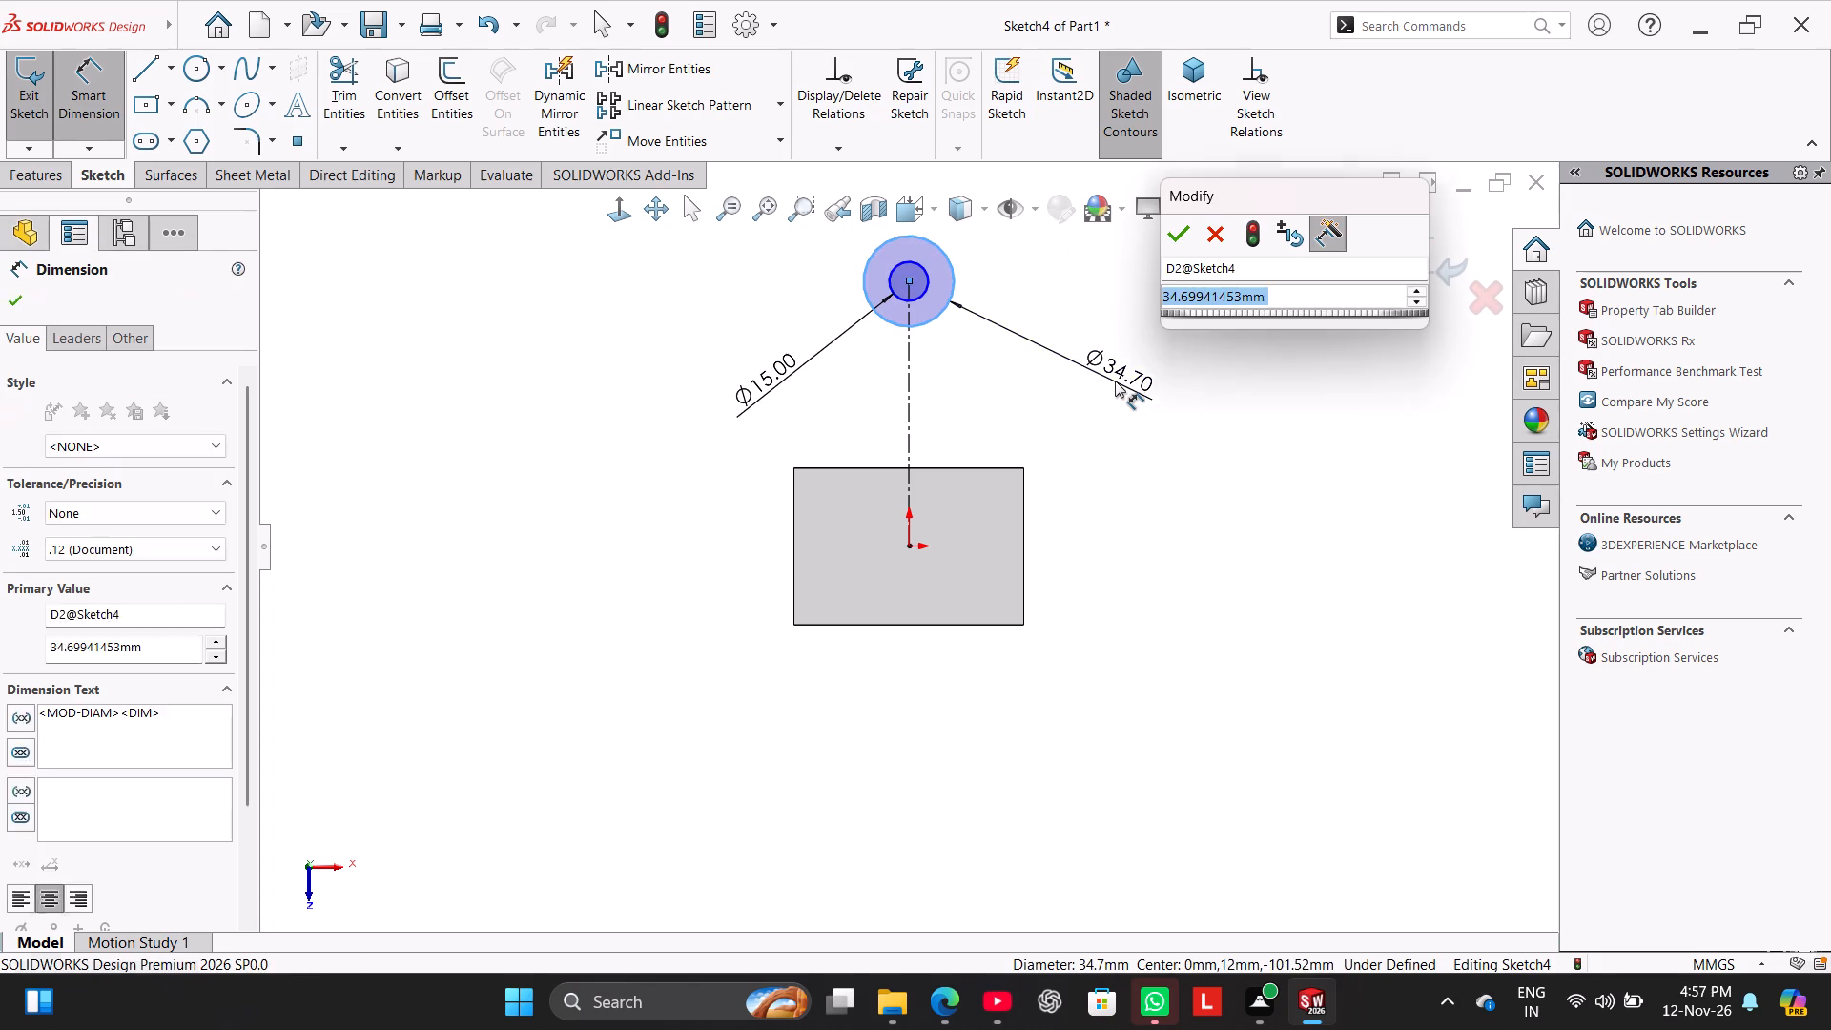
{"action": "type", "text": "30"}
{"action": "key", "text": "Return"}
{"action": "right_click", "coordinate": [1257, 492]}
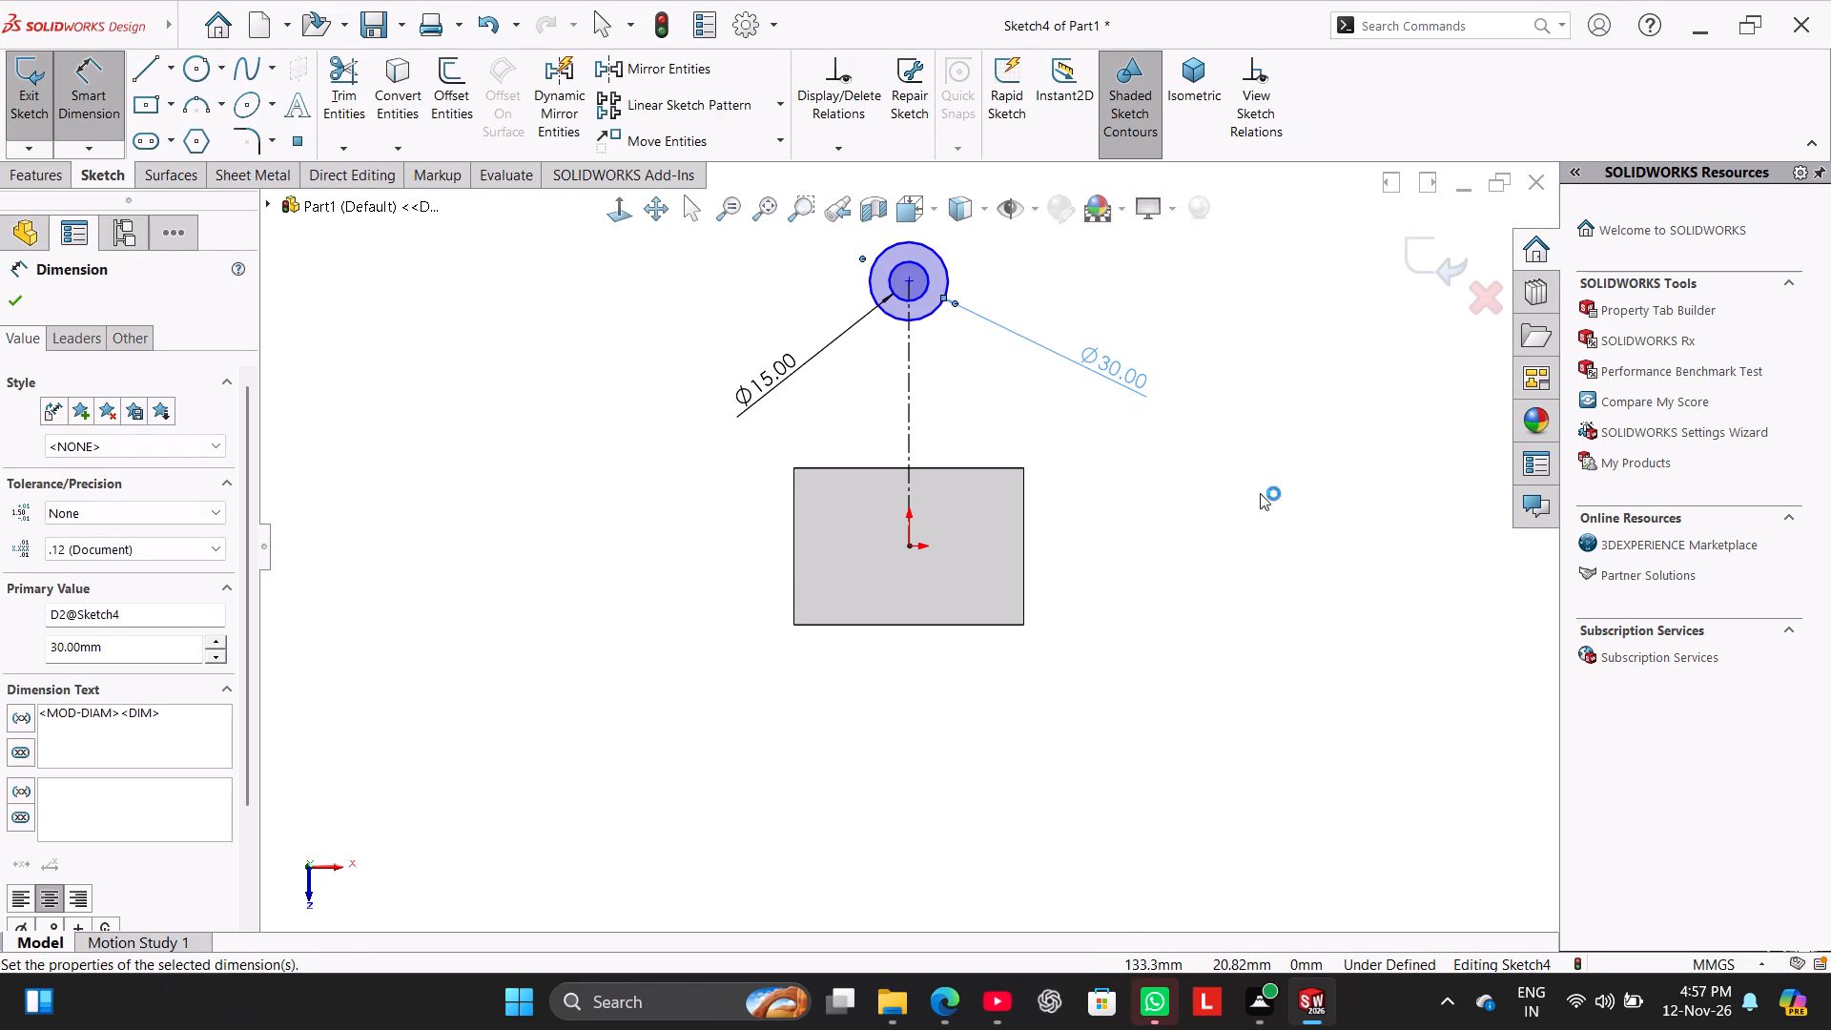
{"action": "left_click", "coordinate": [1294, 552]}
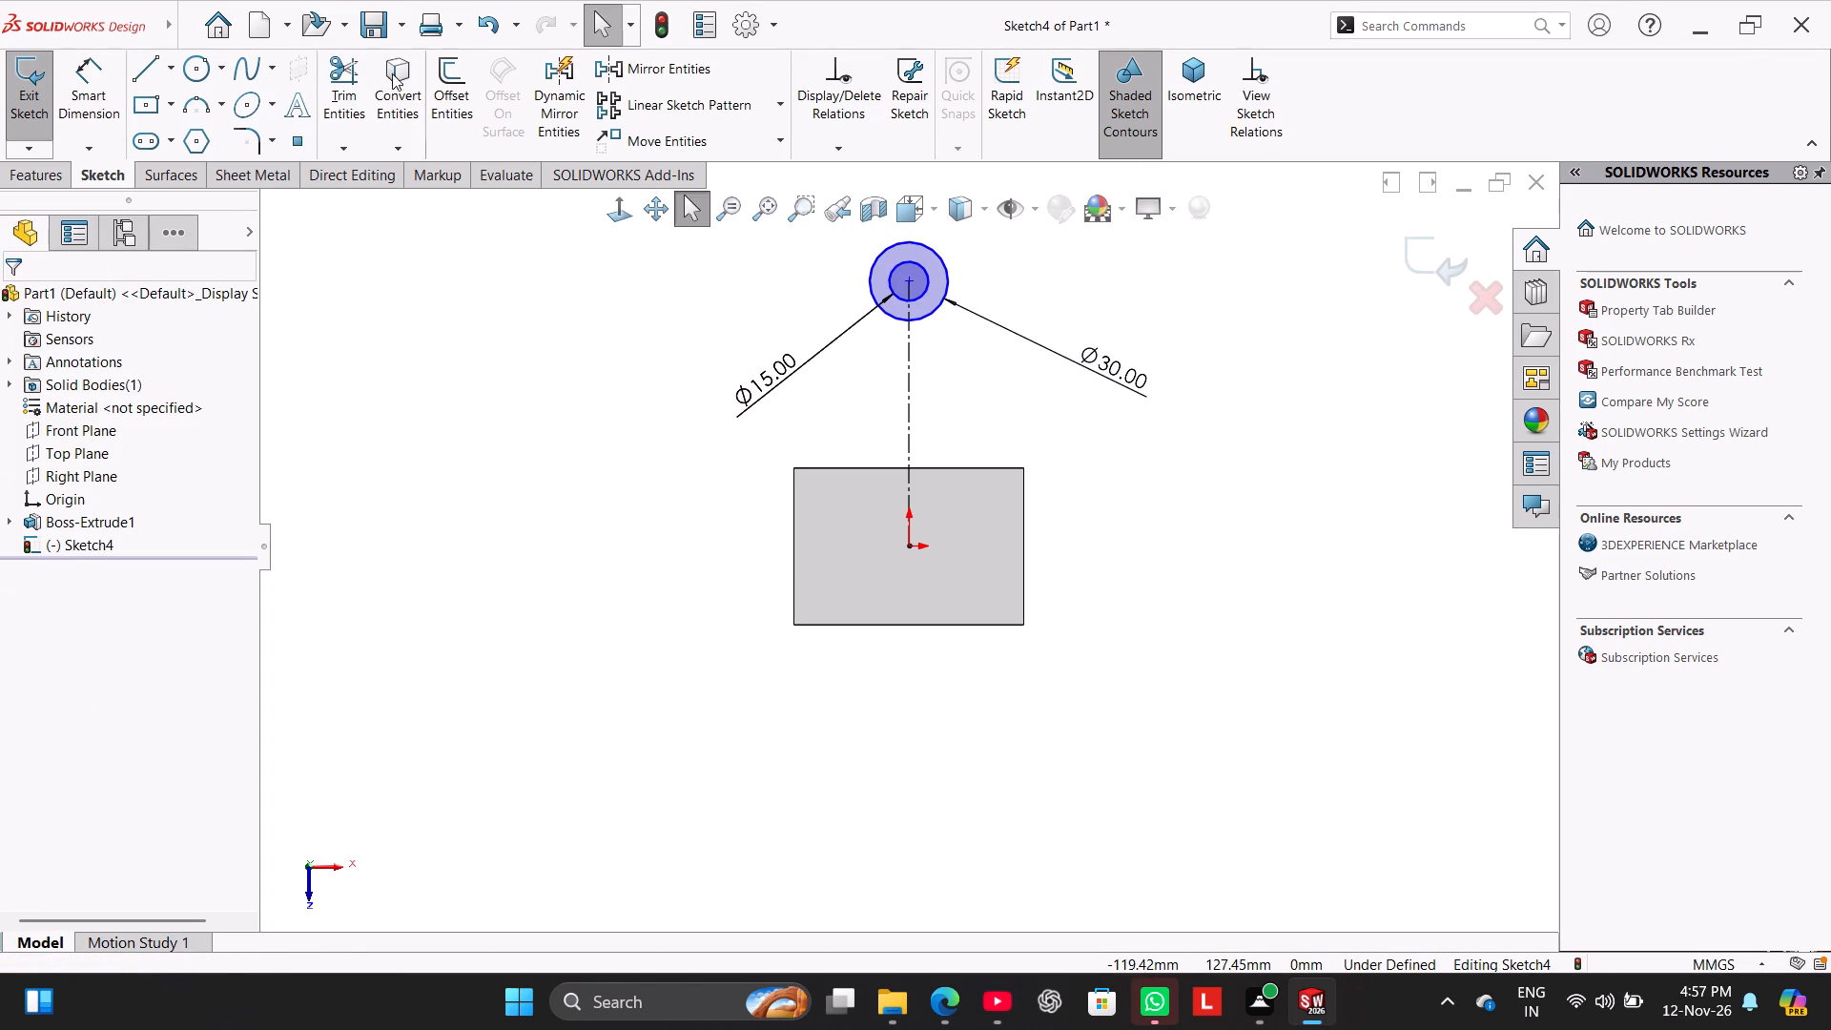
Dimension the distance from the block's front edge to the circles' centre as 68+36 mm.
{"action": "left_click", "coordinate": [100, 88]}
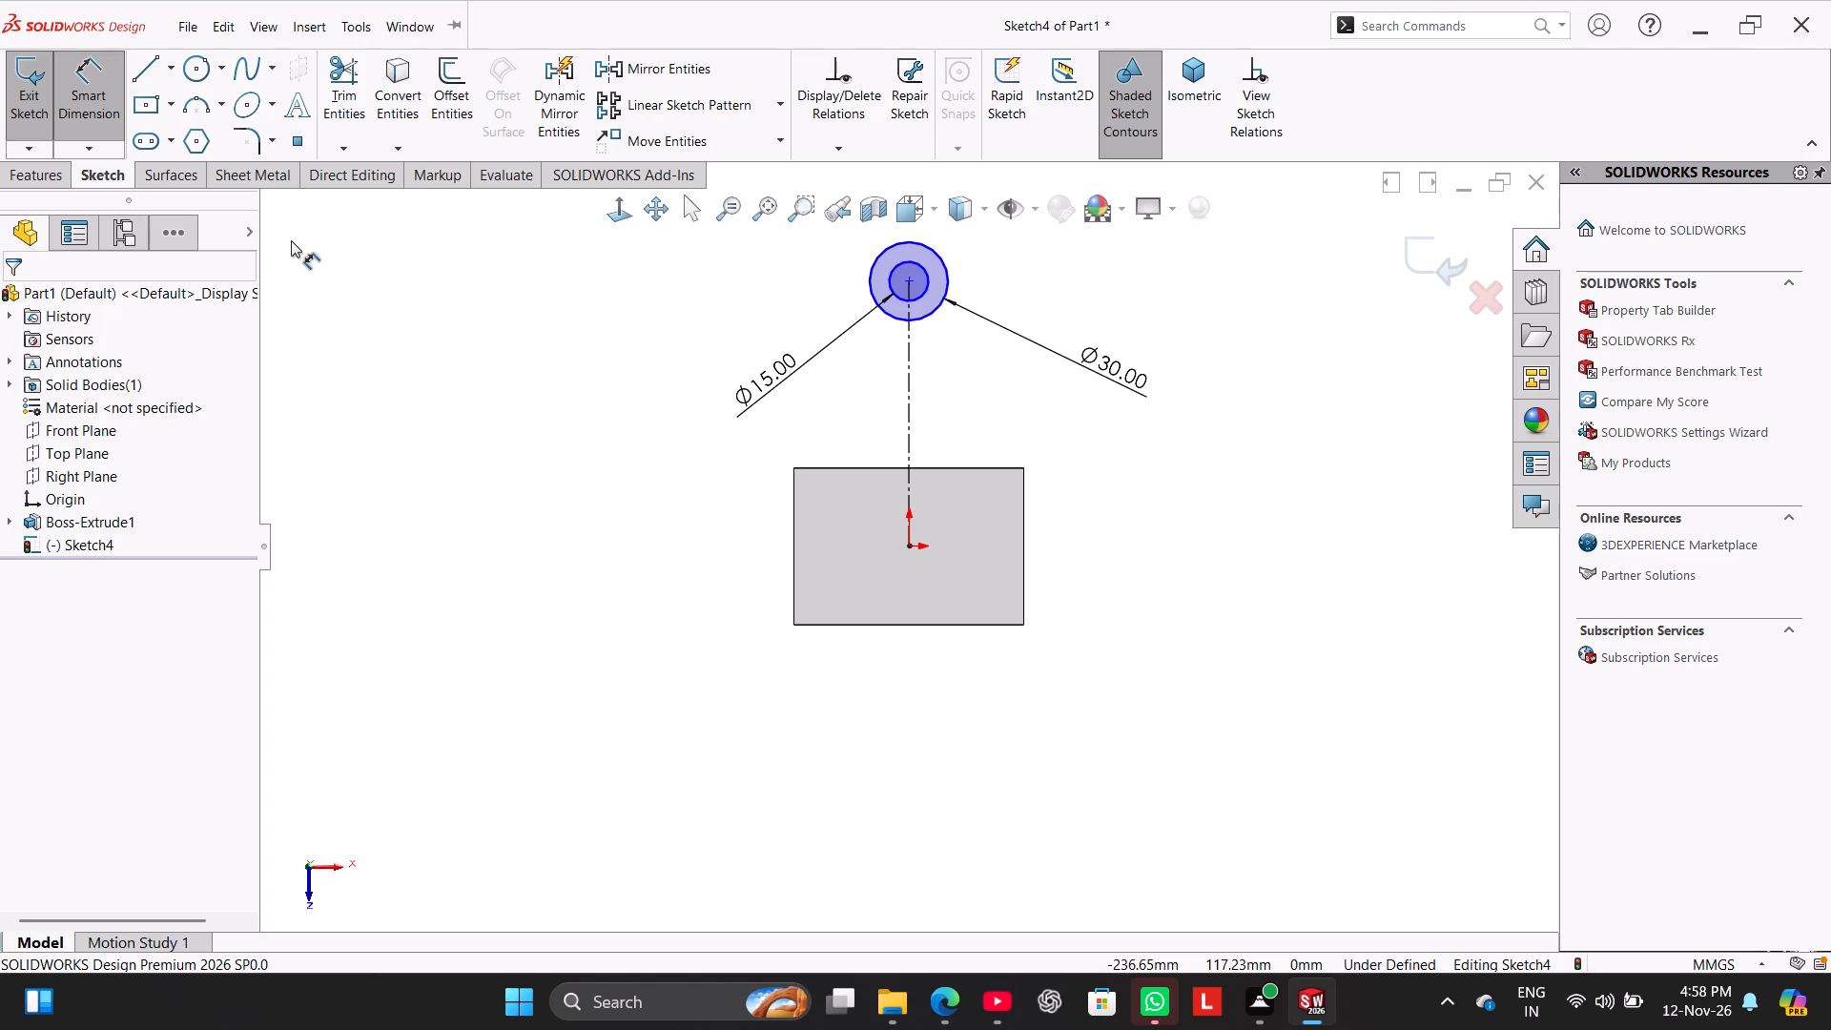
{"action": "left_click", "coordinate": [937, 627]}
{"action": "left_click", "coordinate": [907, 281]}
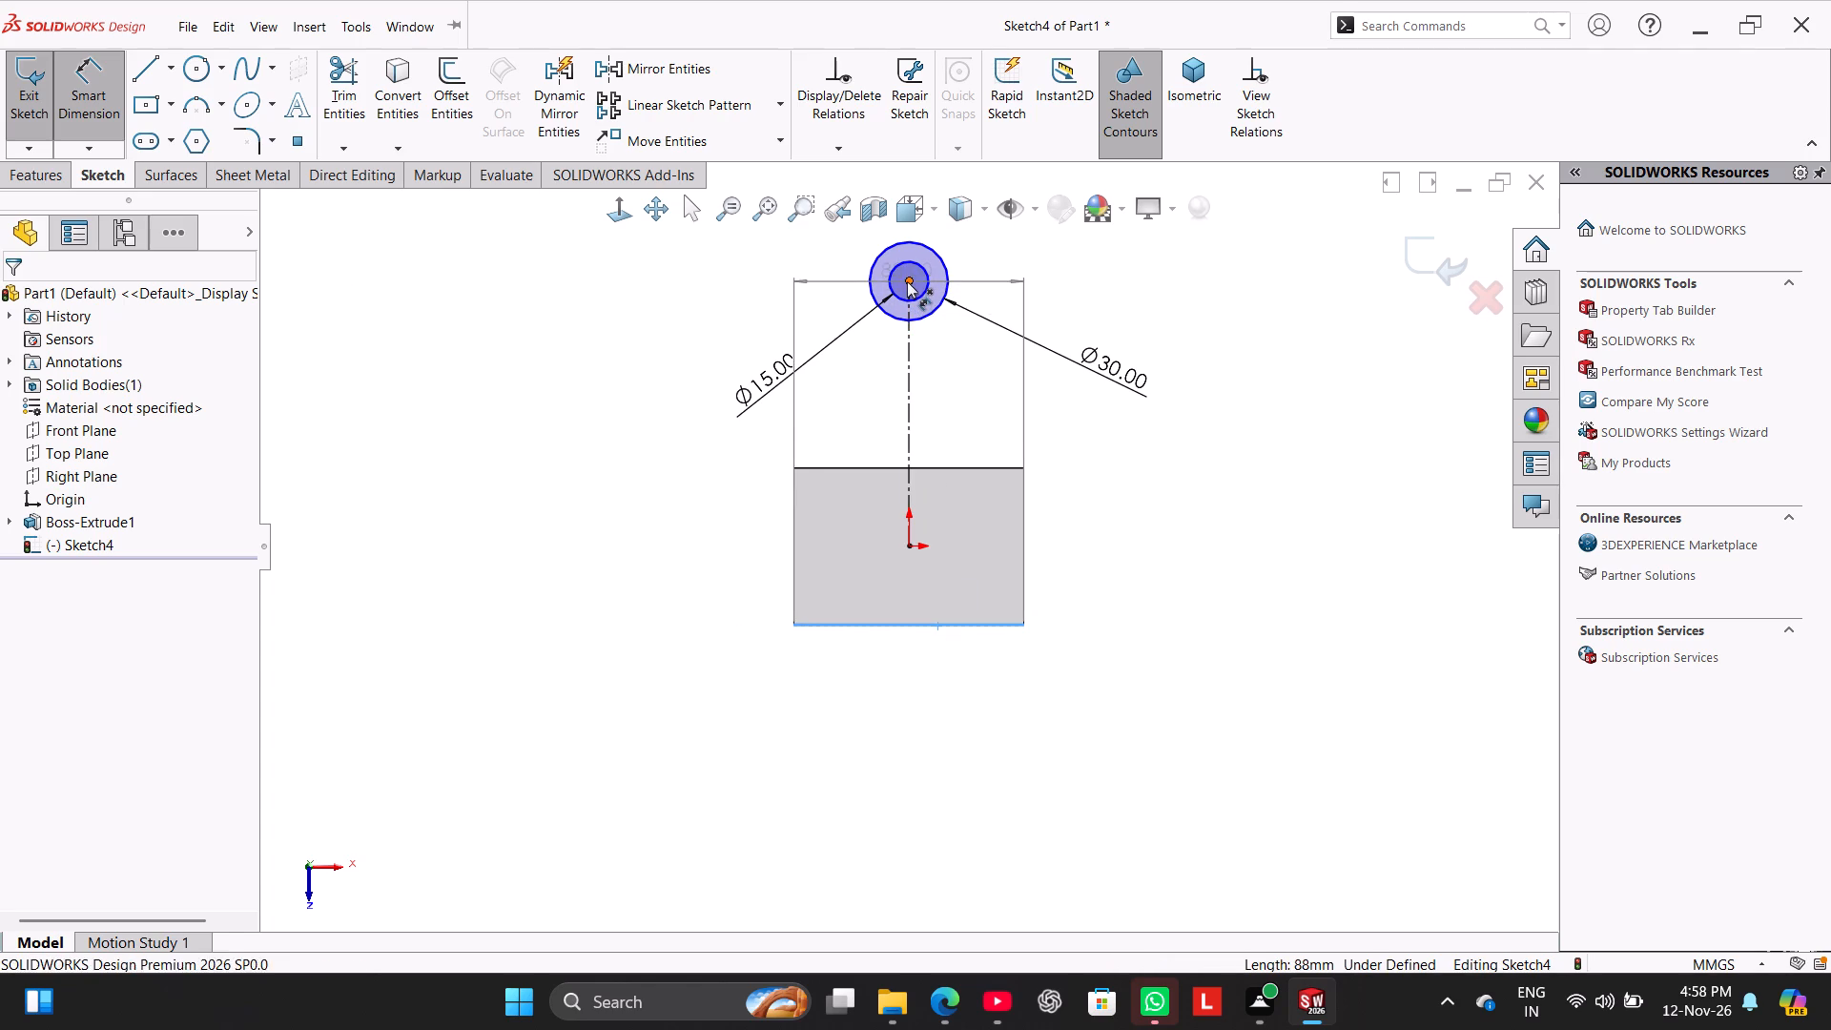
{"action": "left_click", "coordinate": [647, 409]}
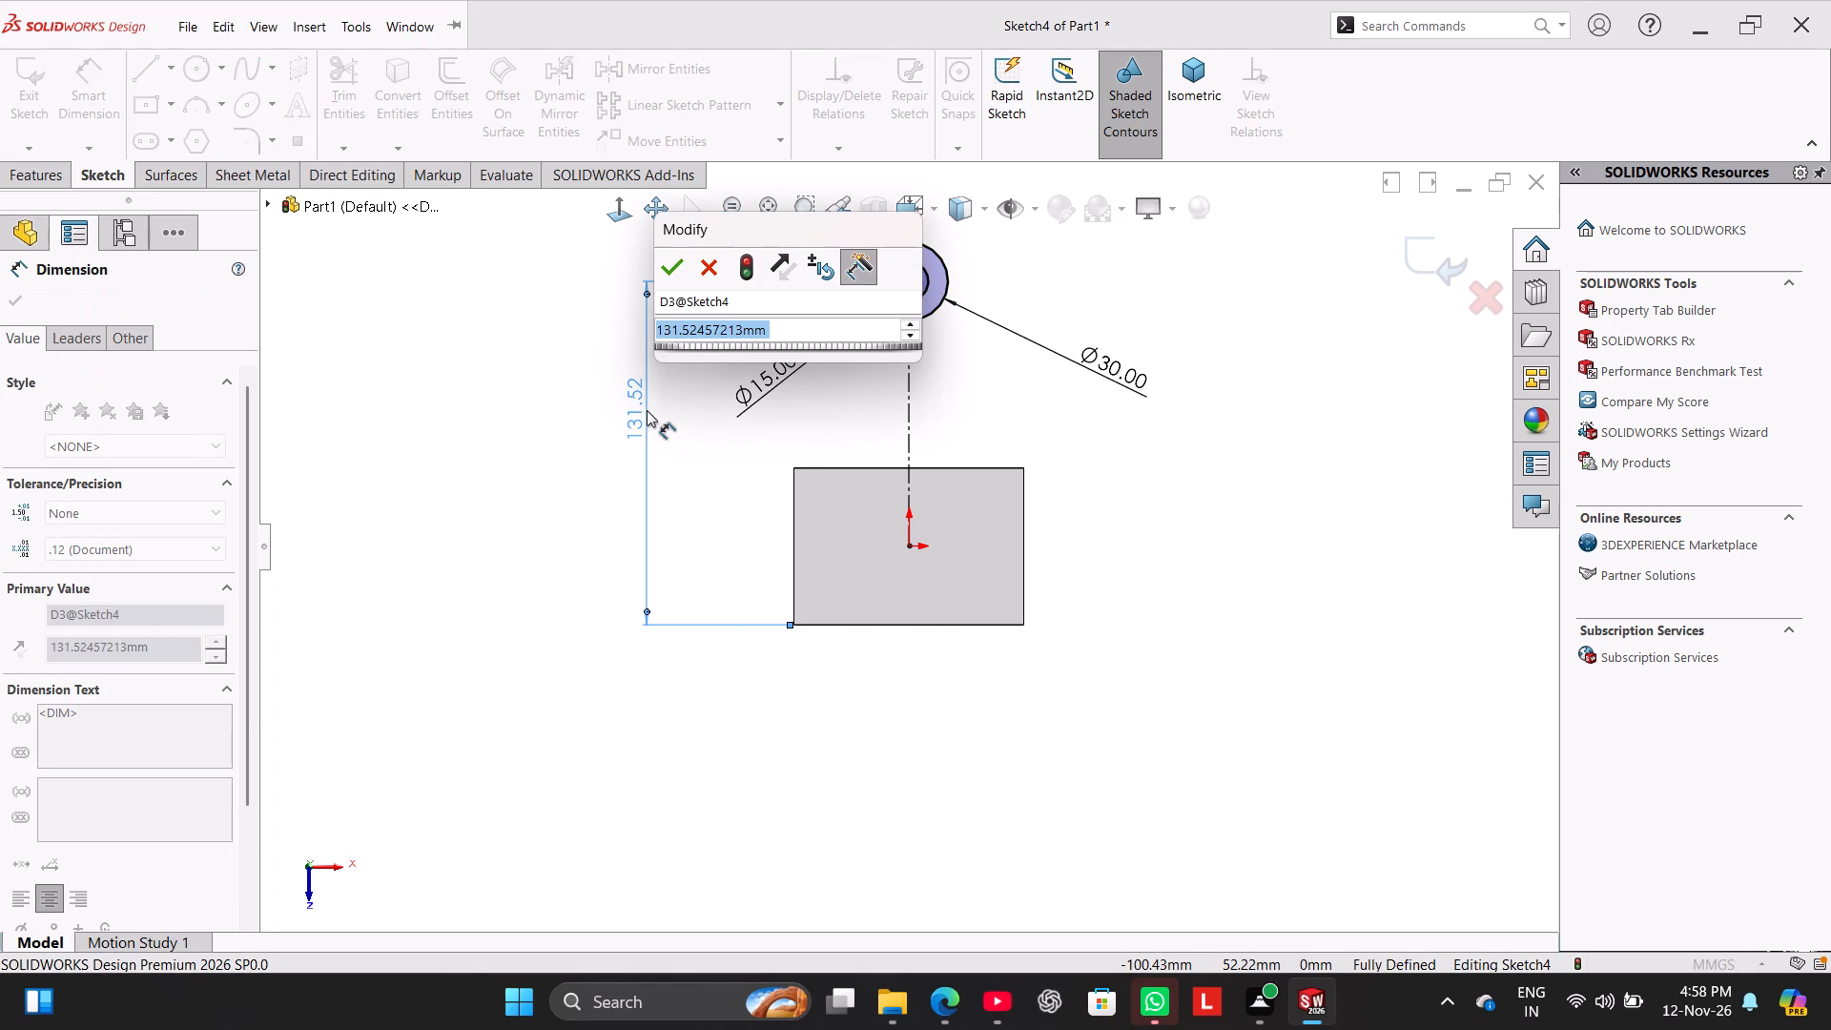
{"action": "type", "text": "68"}
{"action": "type", "text": "+36"}
{"action": "key", "text": "Return"}
{"action": "right_click", "coordinate": [548, 434]}
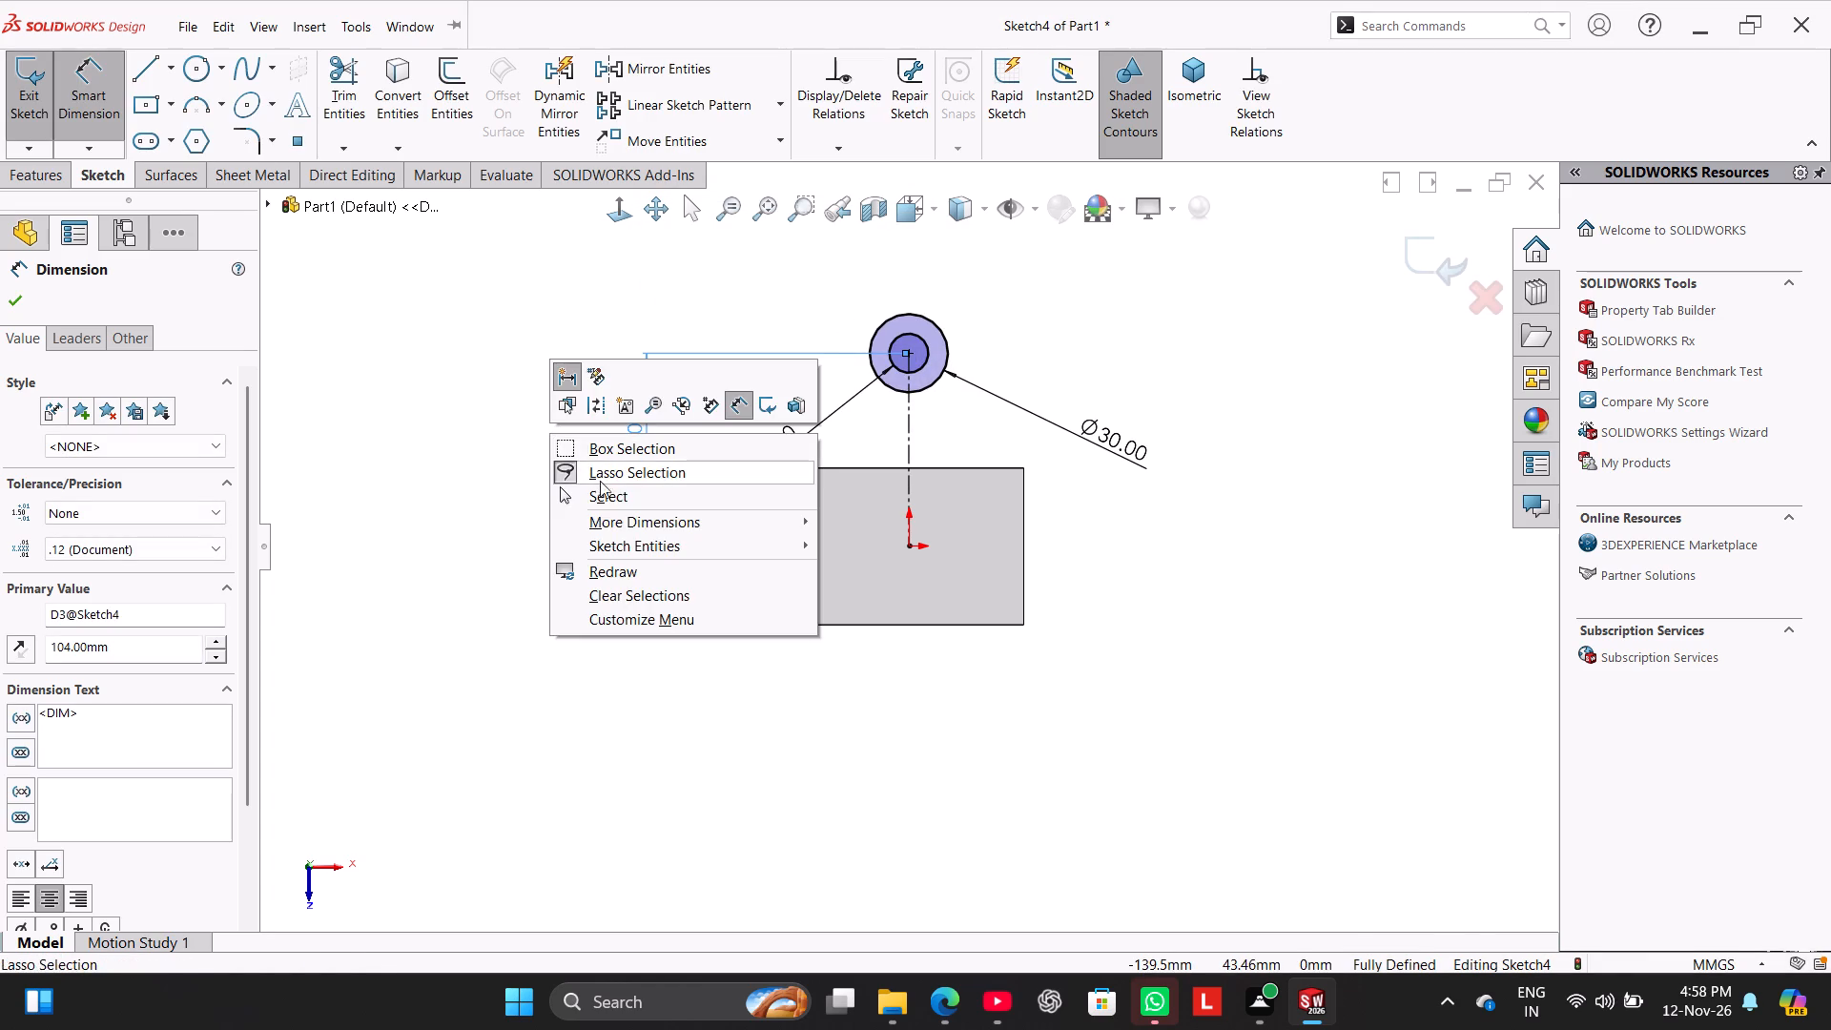
{"action": "left_click", "coordinate": [619, 504]}
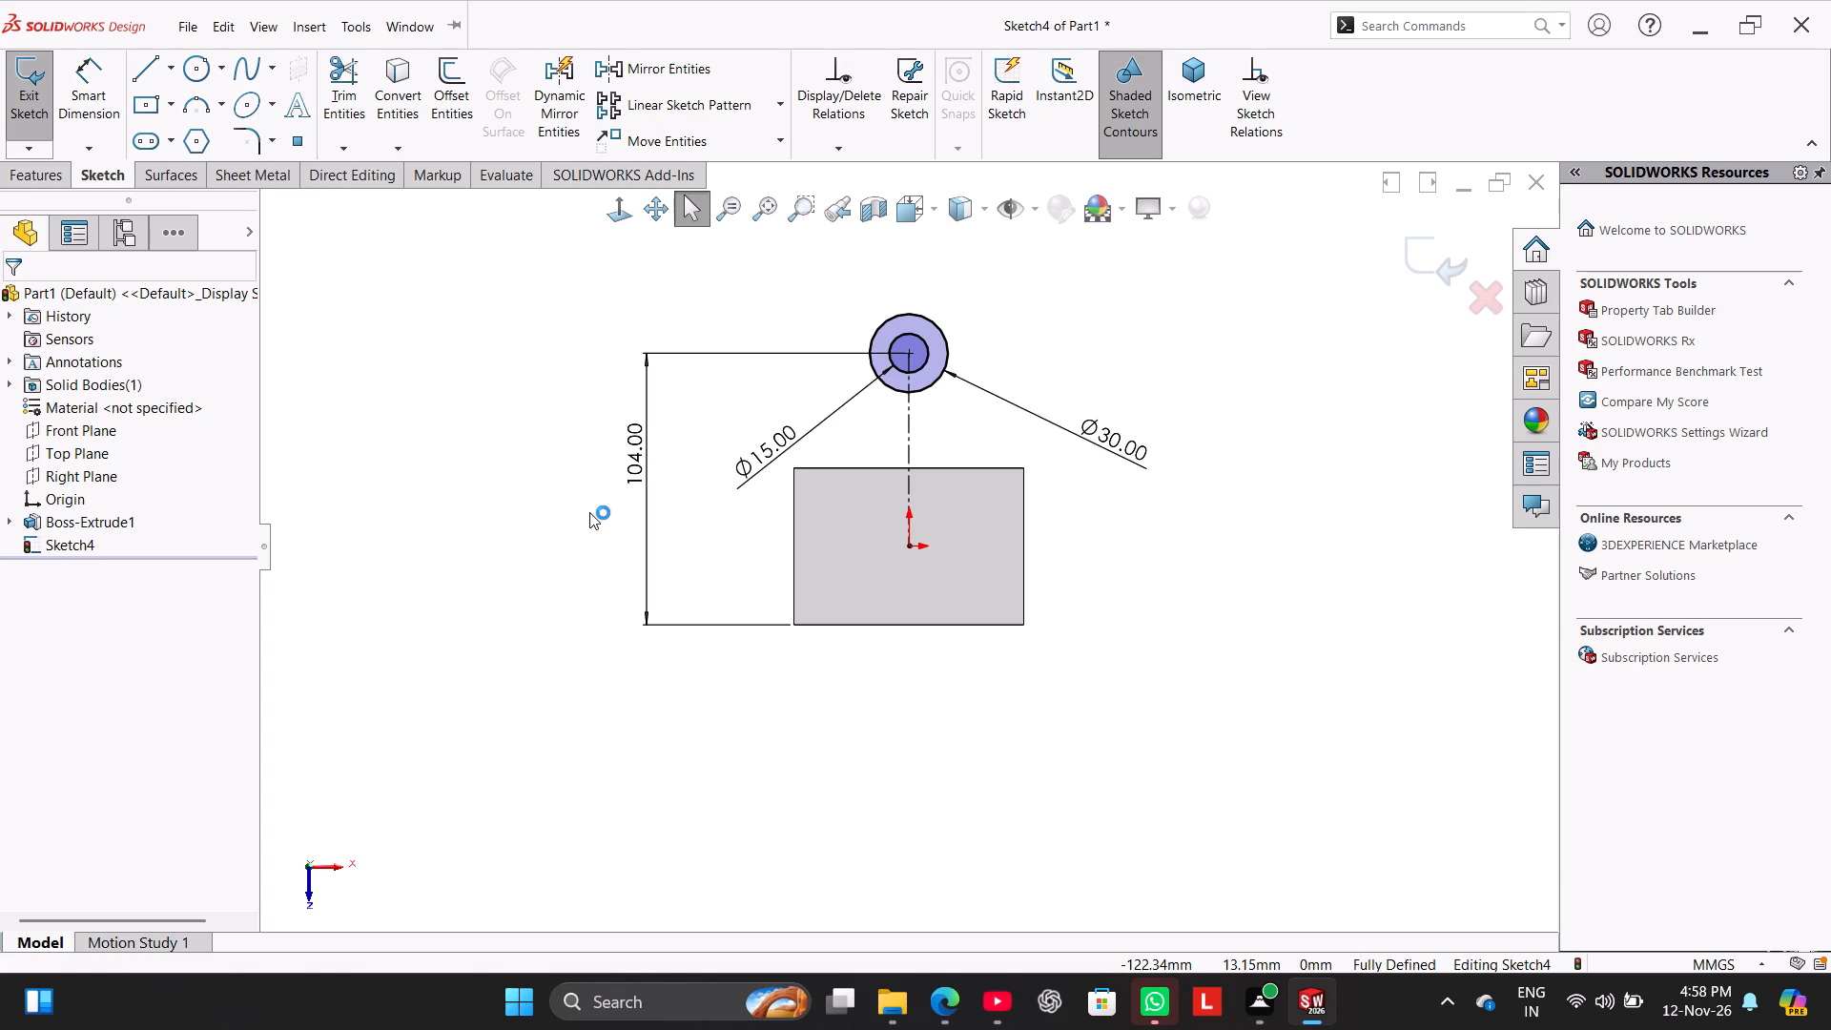
Start a Blind boss extrusion of the concentric-circle sketch, starting from an Offset of 57 mm above the sketch plane.
{"action": "left_click", "coordinate": [44, 171]}
{"action": "left_click", "coordinate": [31, 90]}
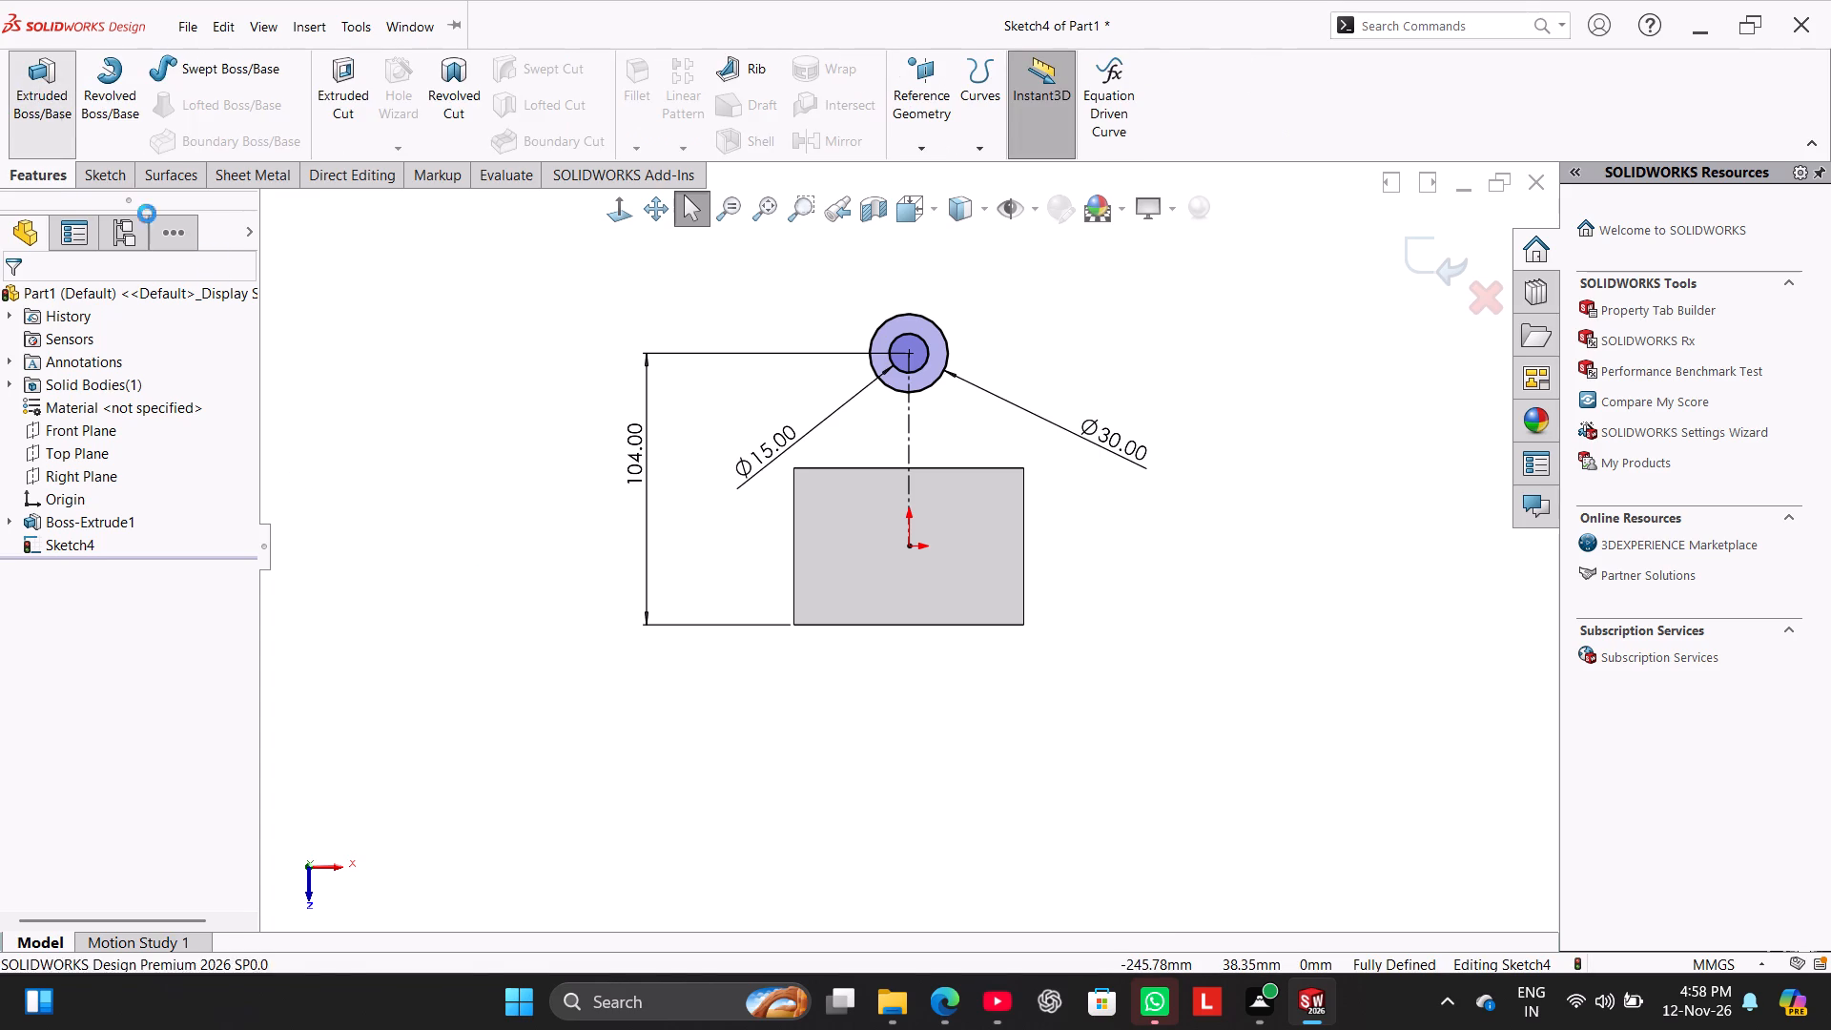
{"action": "scroll", "coordinate": [565, 555], "scroll_direction": "up", "scroll_amount": 3}
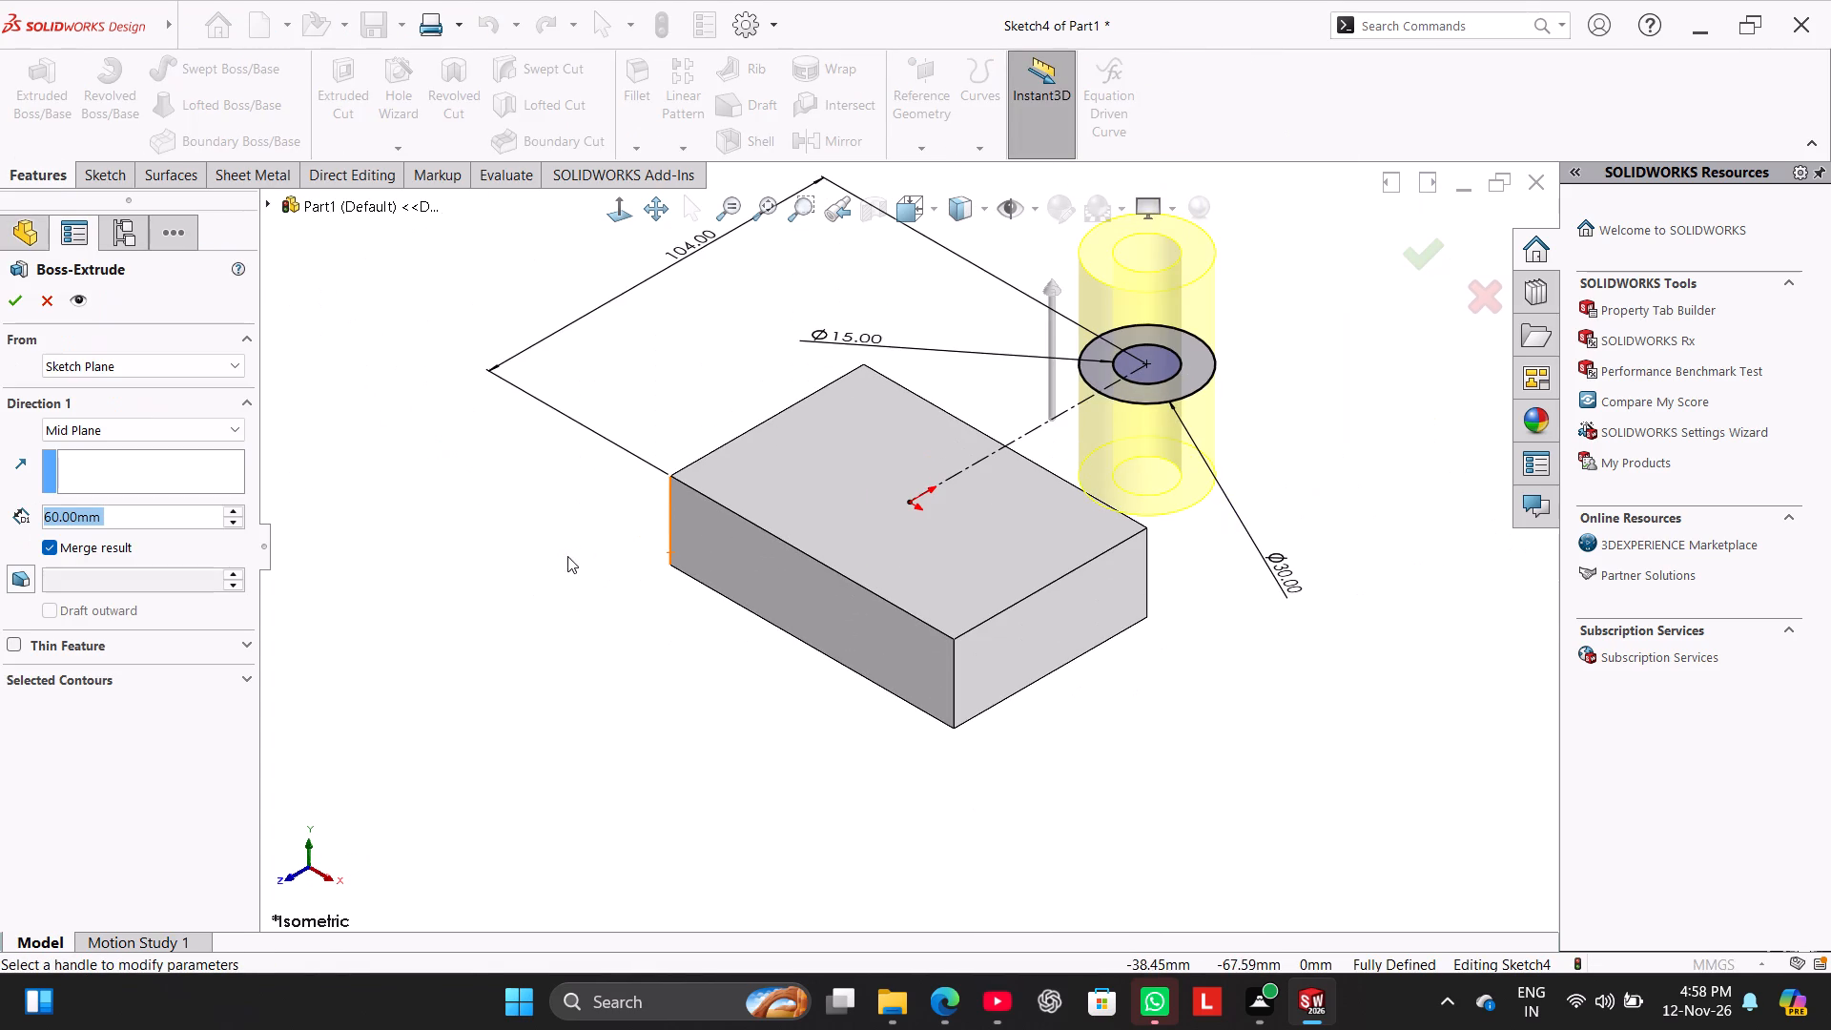
{"action": "left_click", "coordinate": [114, 426]}
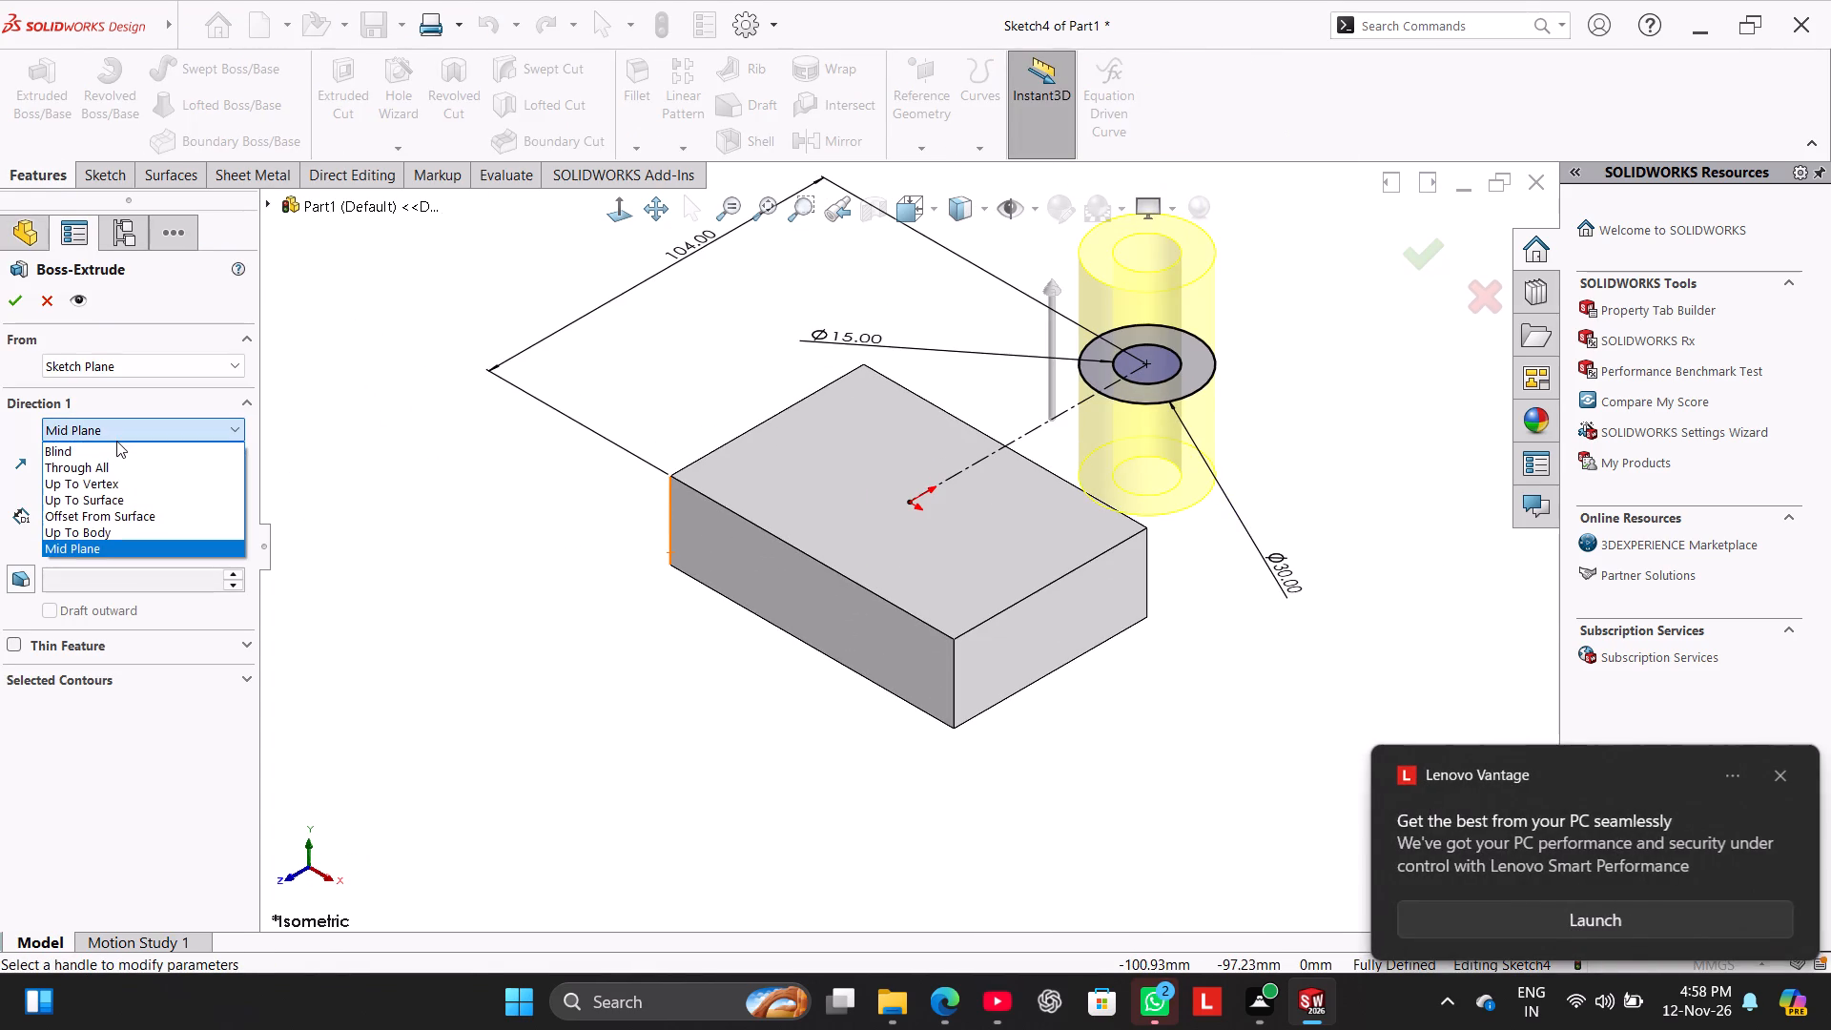
{"action": "left_click", "coordinate": [122, 449]}
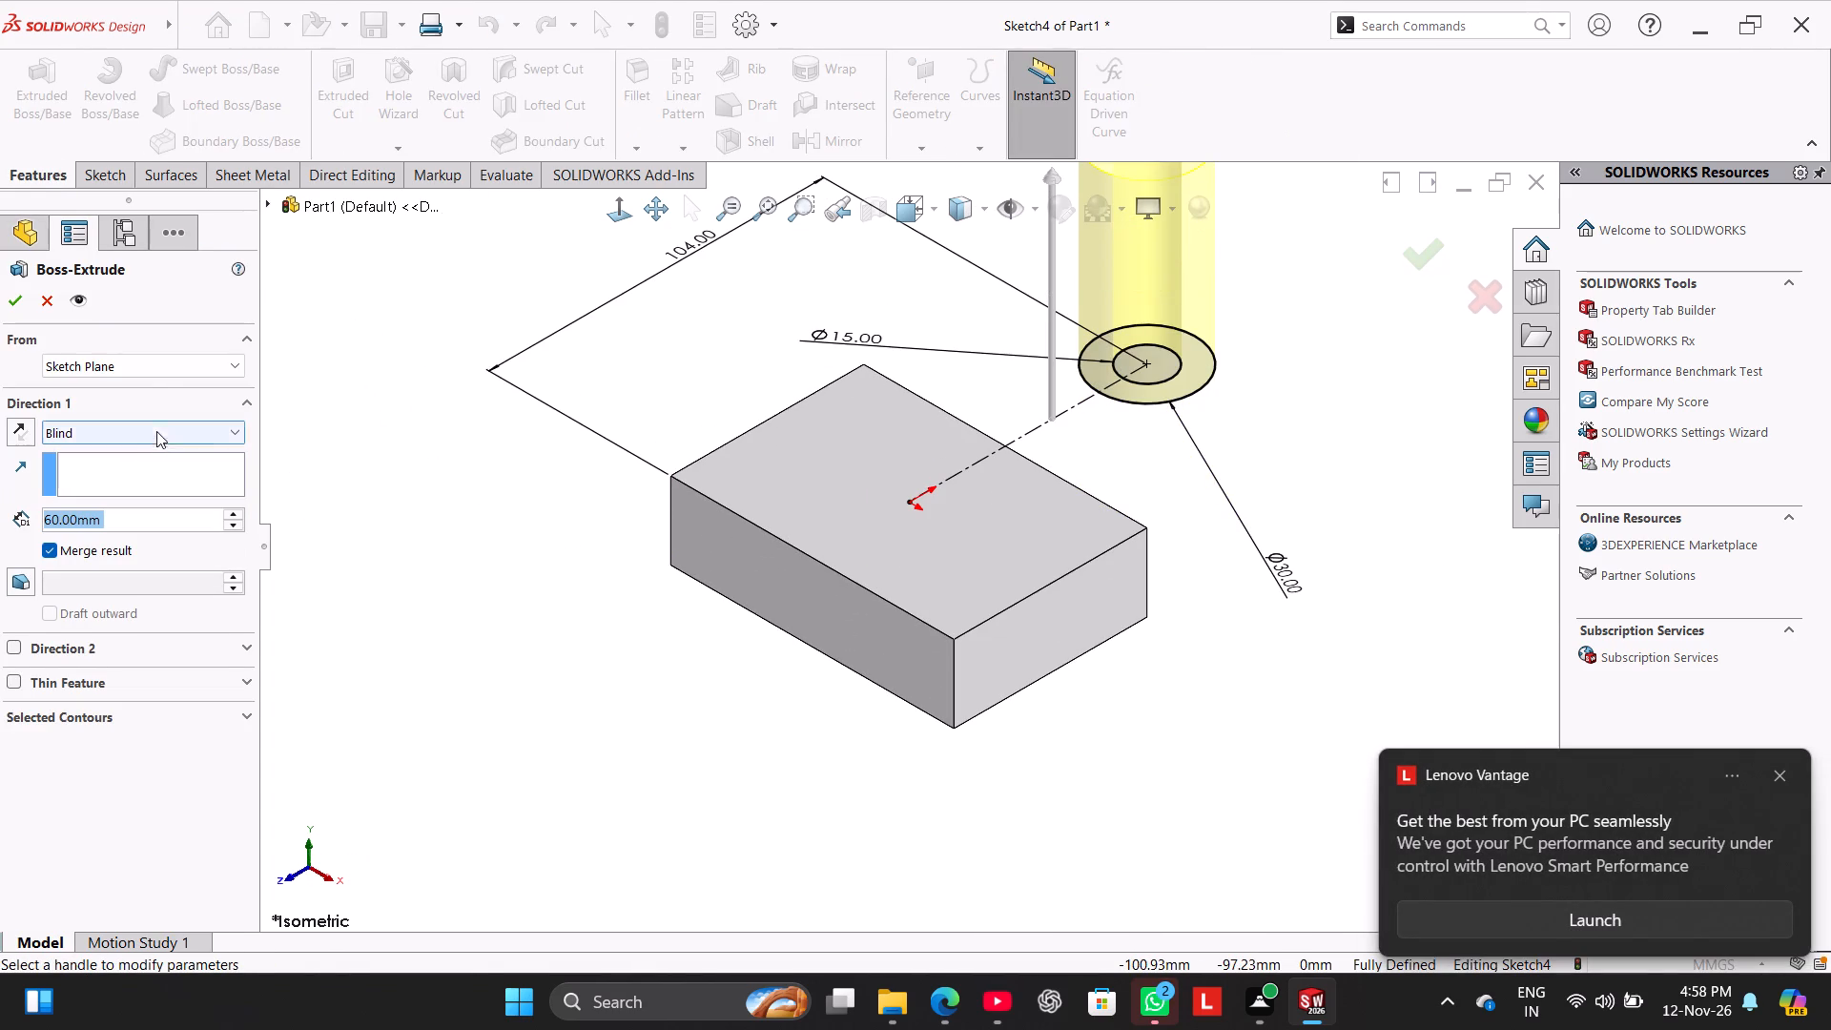
{"action": "left_click", "coordinate": [142, 368]}
{"action": "left_click", "coordinate": [156, 433]}
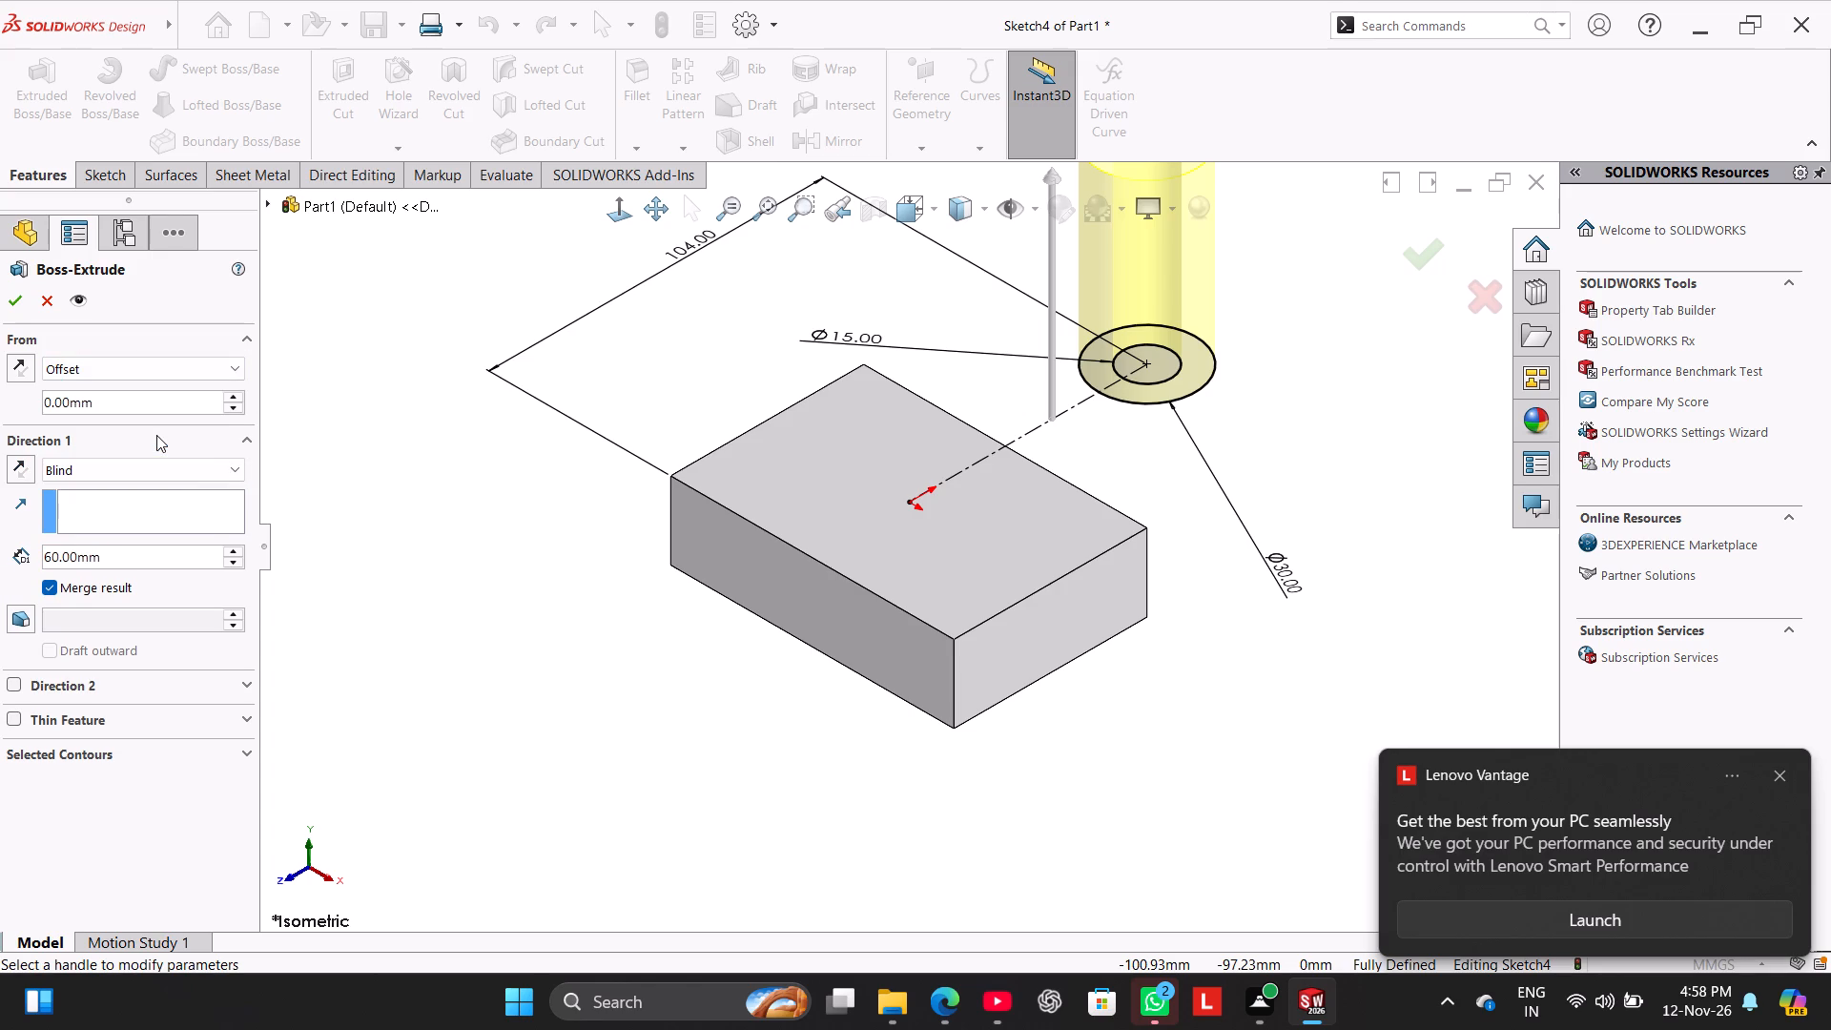
{"action": "double_click", "coordinate": [152, 409]}
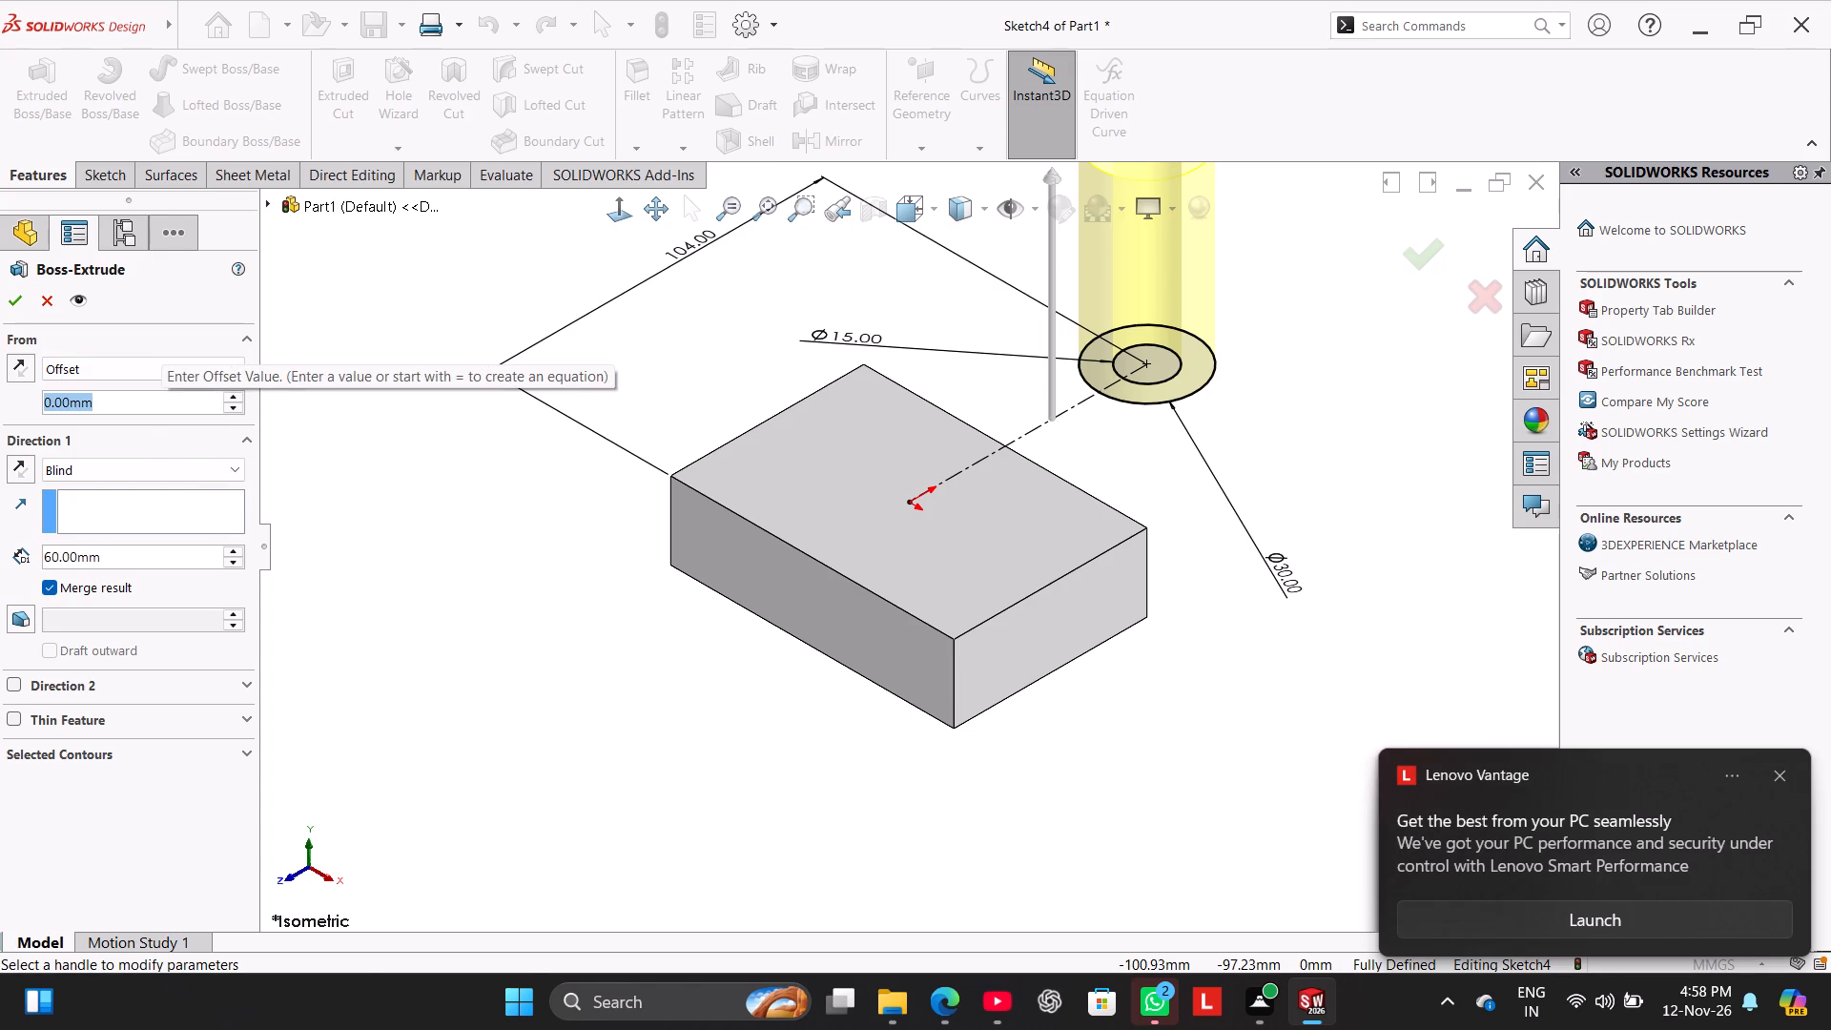
{"action": "type", "text": "57"}
{"action": "key", "text": "Return"}
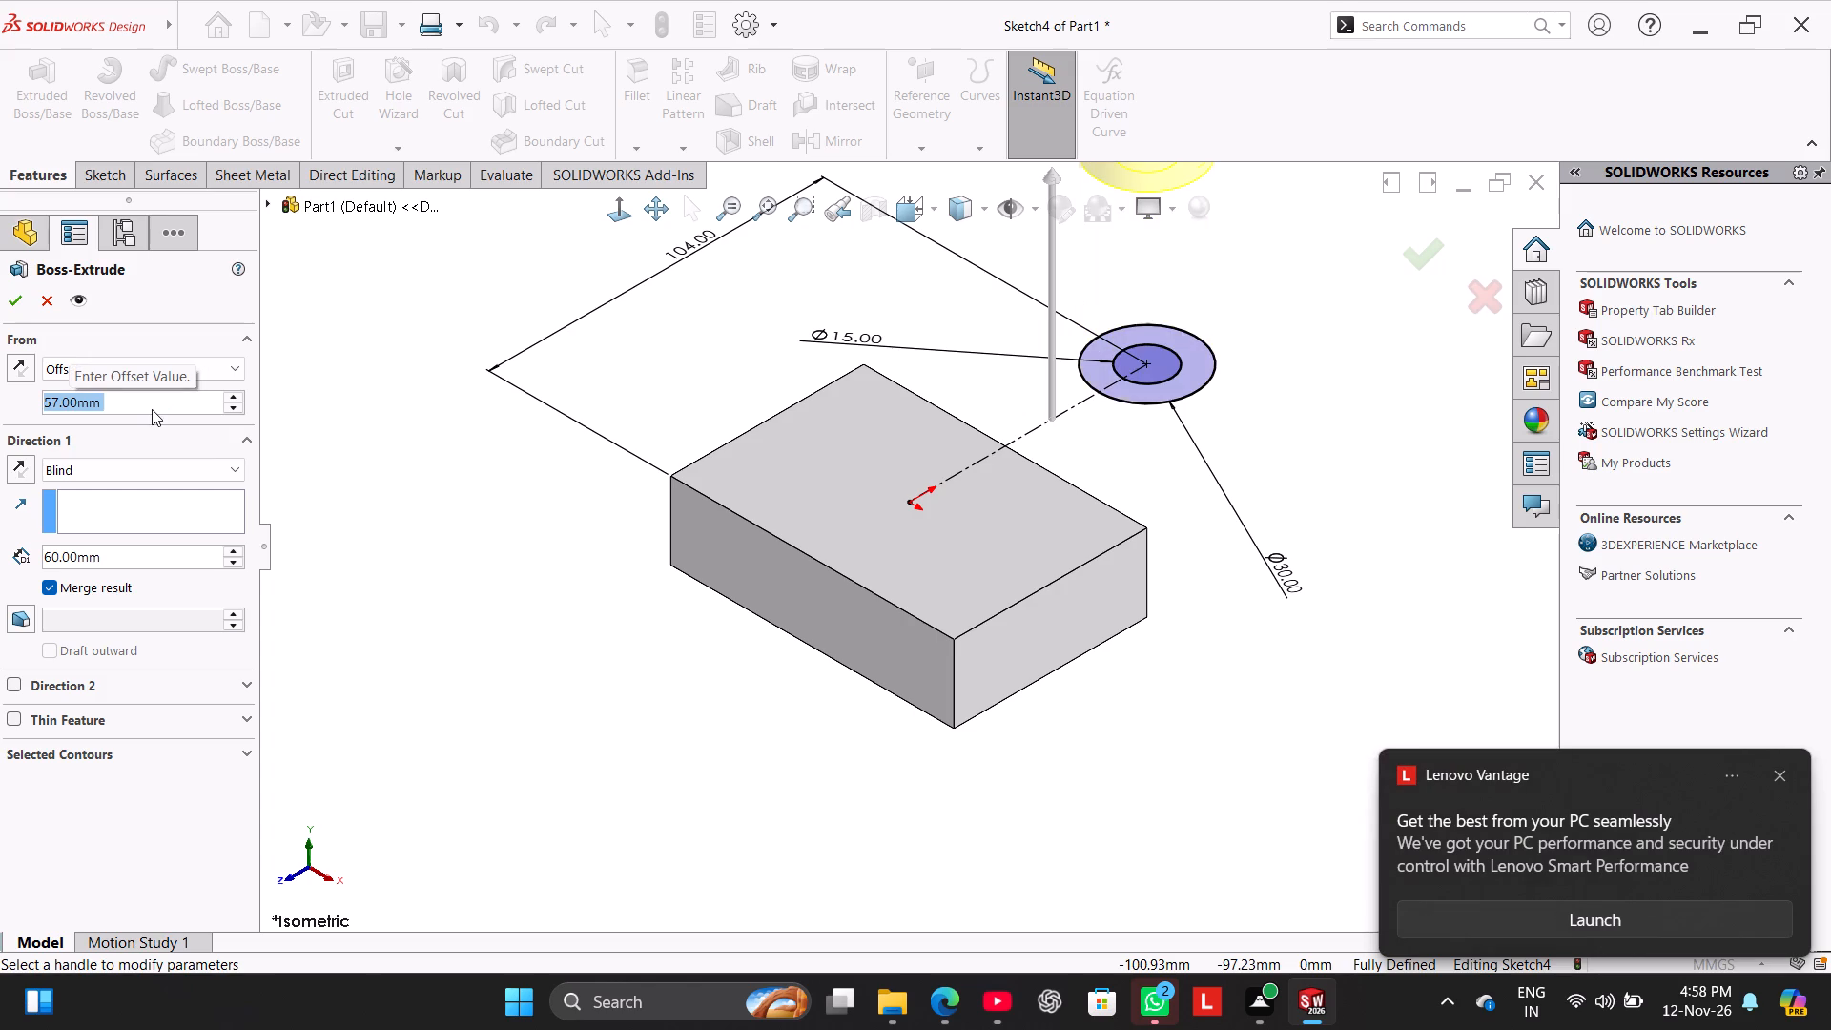
Set the boss extrusion depth to 33 mm and reverse its direction so it extends down towards the sketch plane.
{"action": "scroll", "coordinate": [442, 492], "scroll_direction": "up", "scroll_amount": 2}
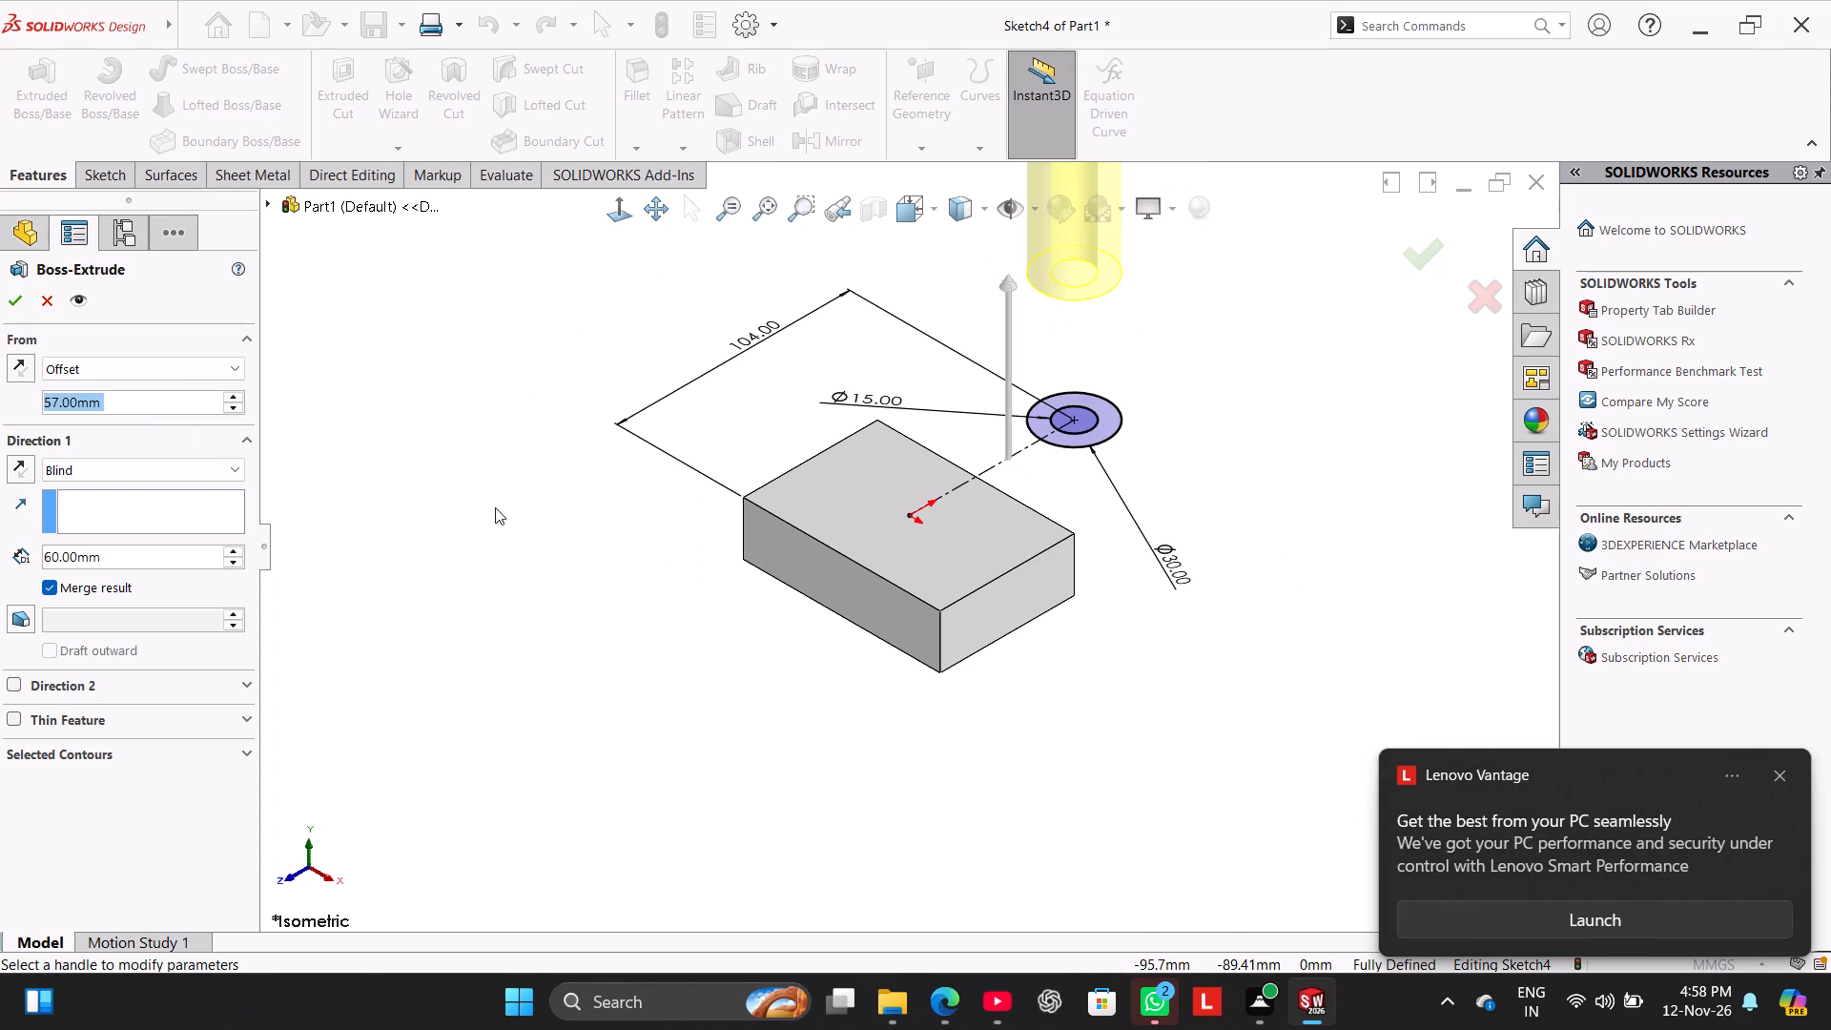
{"action": "scroll", "coordinate": [520, 535], "scroll_direction": "up", "scroll_amount": 2}
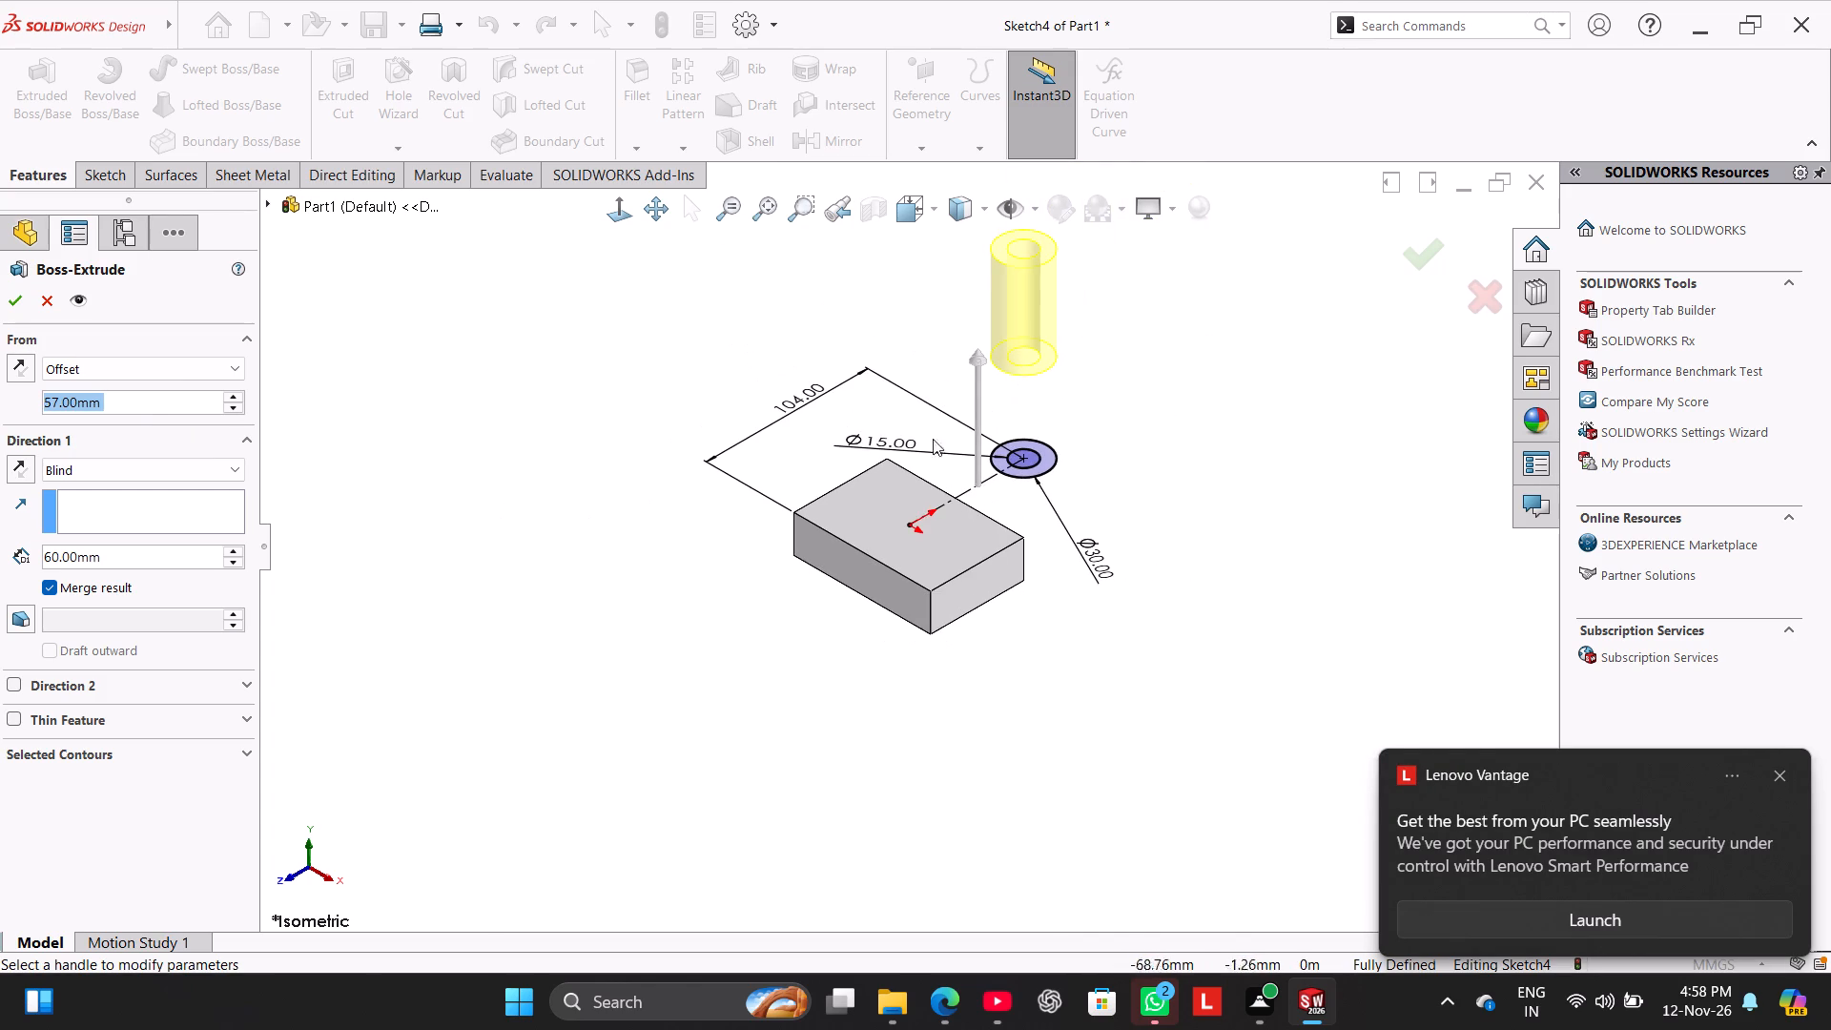
{"action": "scroll", "coordinate": [1146, 409], "scroll_direction": "down", "scroll_amount": 1}
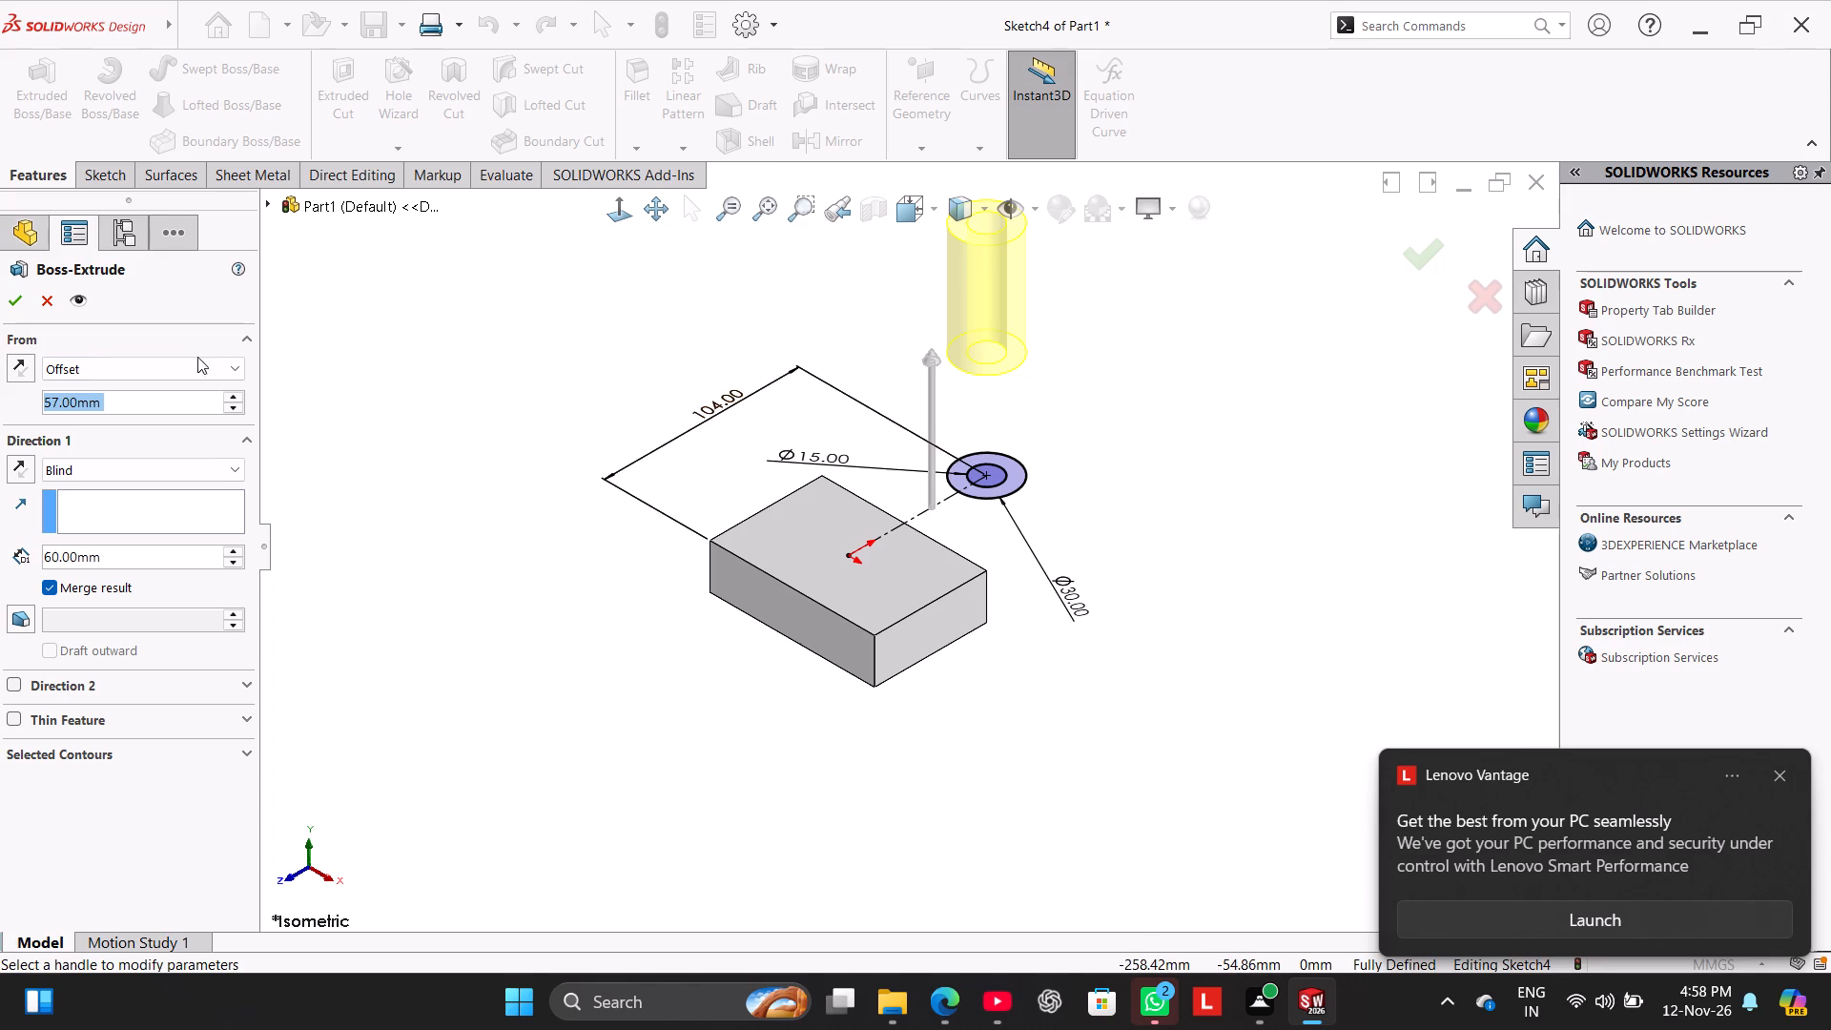
{"action": "double_click", "coordinate": [157, 557]}
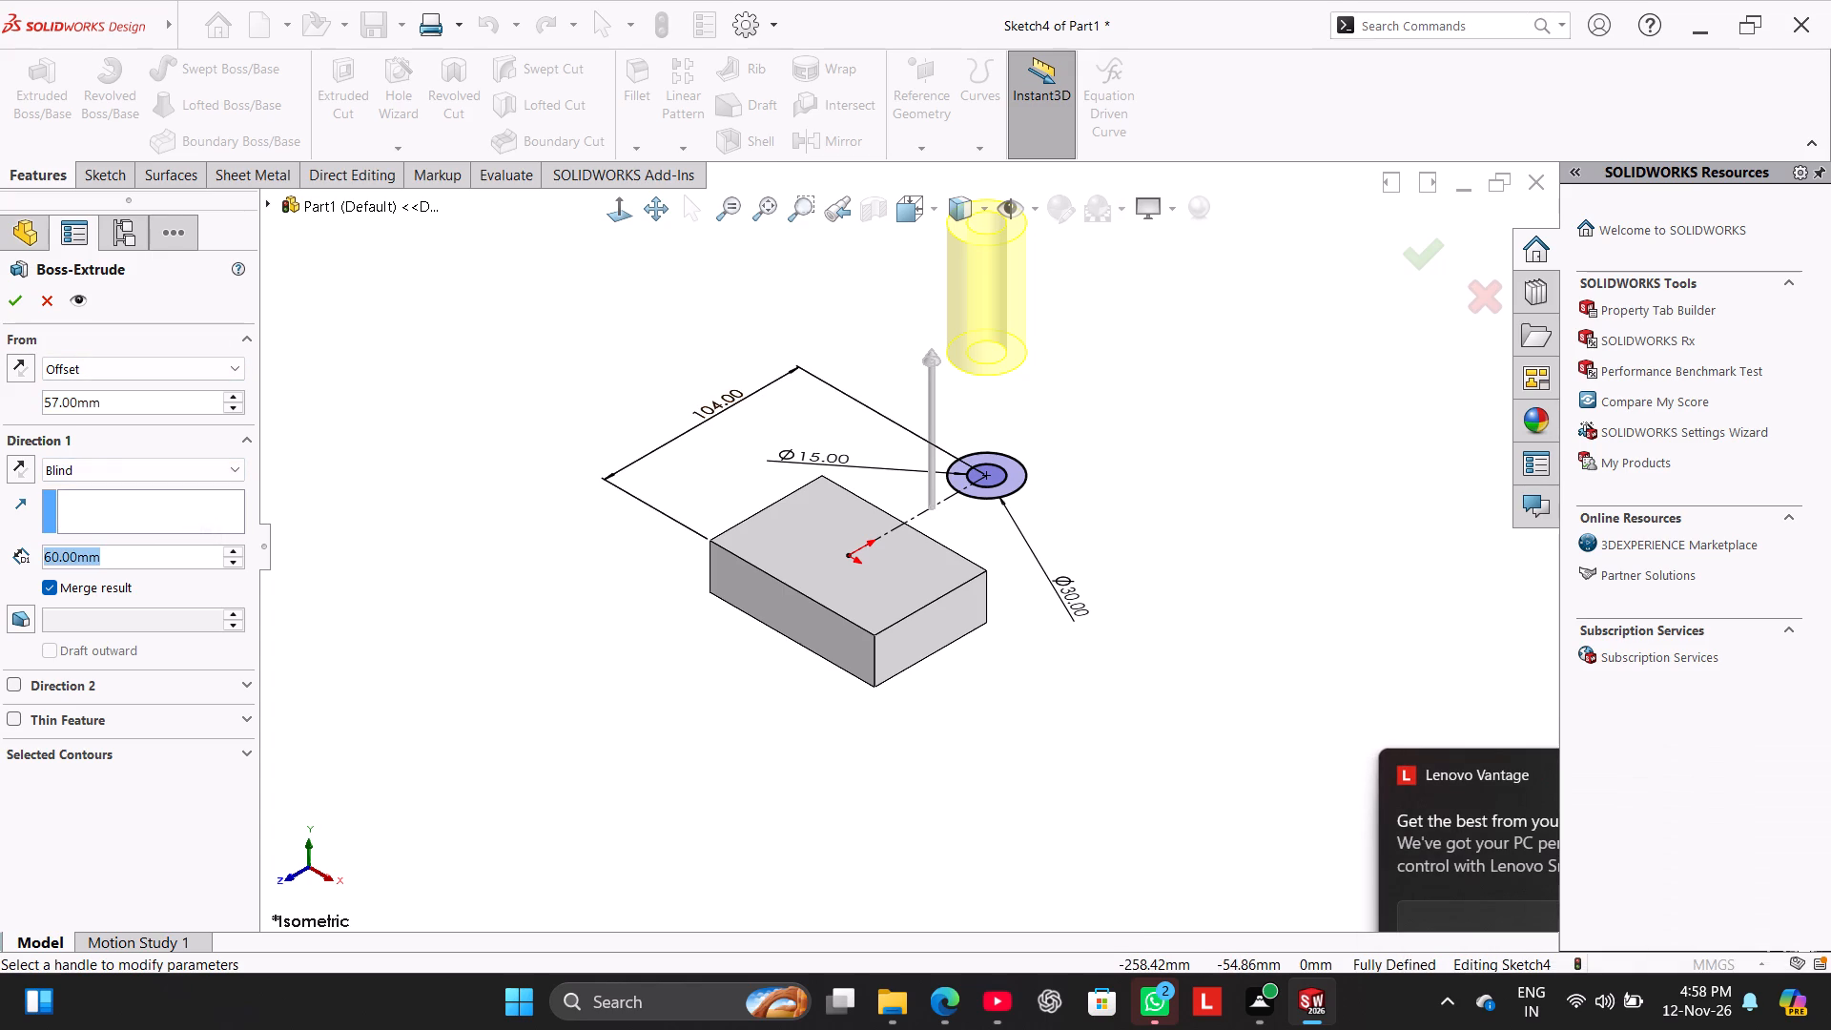
{"action": "double_click", "coordinate": [157, 557]}
{"action": "type", "text": "33"}
{"action": "key", "text": "Return"}
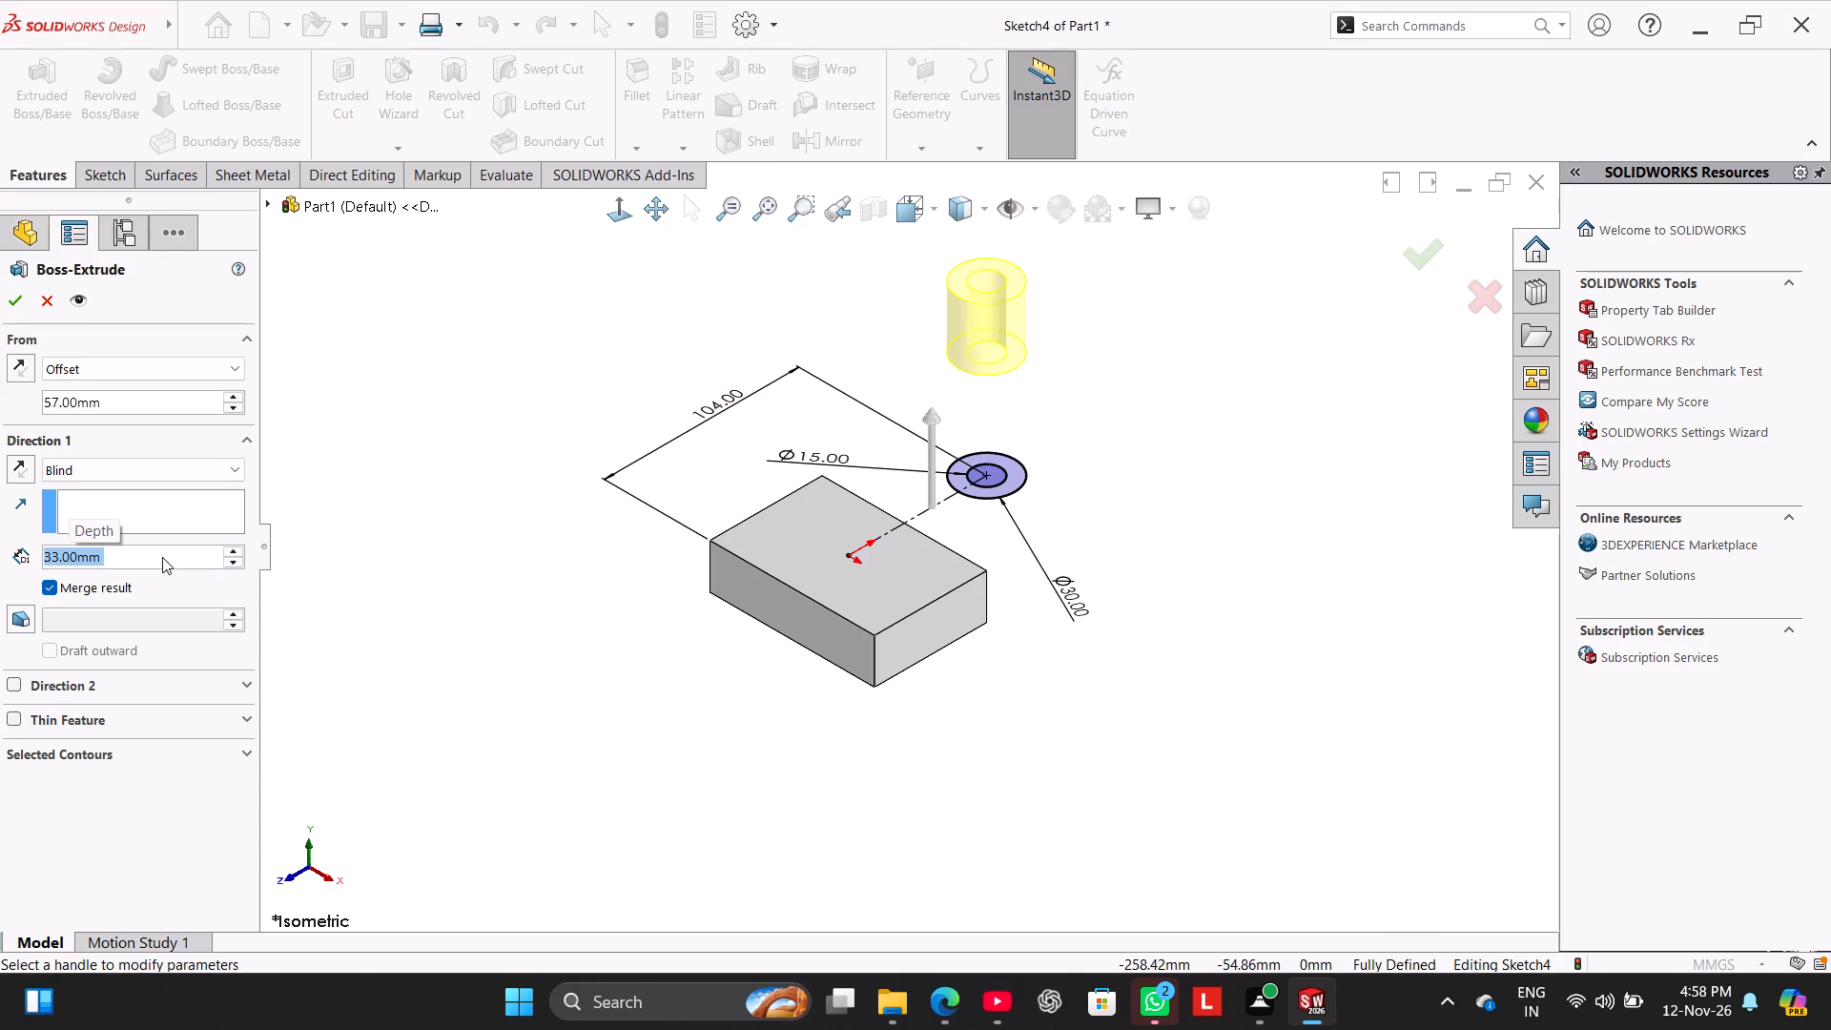
{"action": "left_click", "coordinate": [21, 469]}
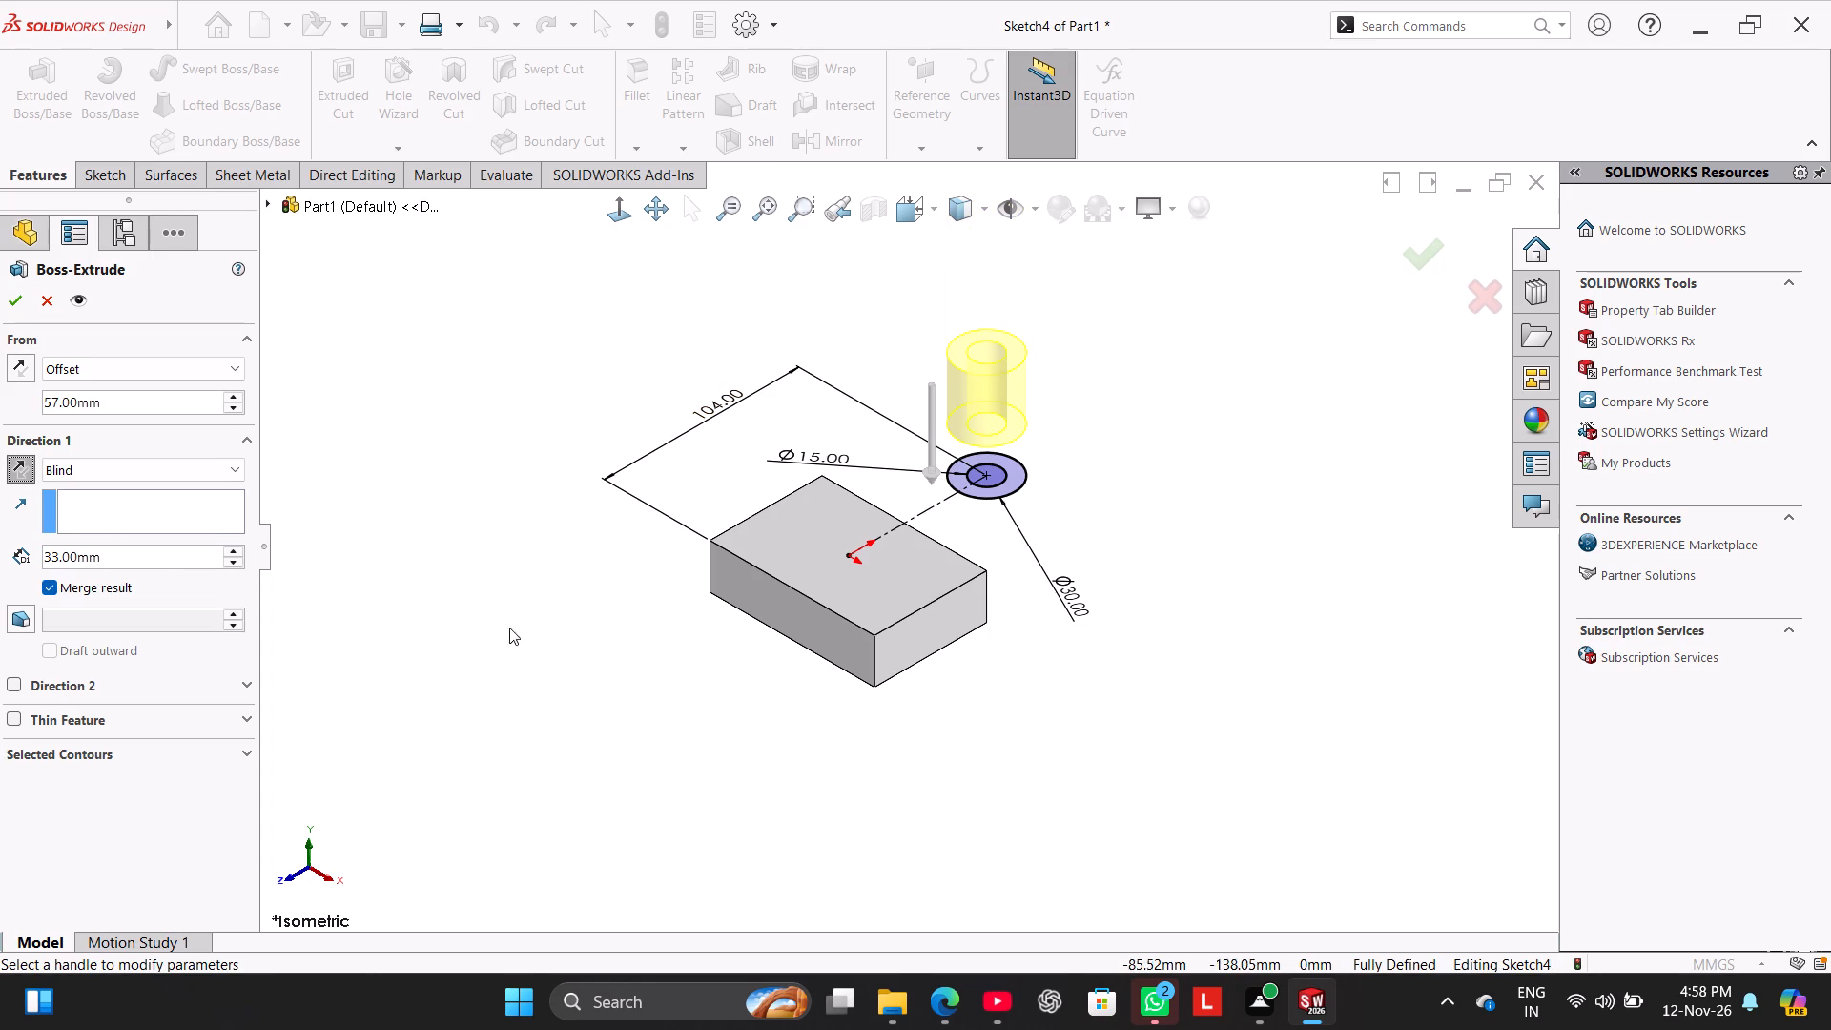
Examine the hollow boss preview from several angles to check its height and direction relative to the base block.
{"action": "middle_click_drag", "start_coordinate": [719, 775], "coordinate": [635, 692]}
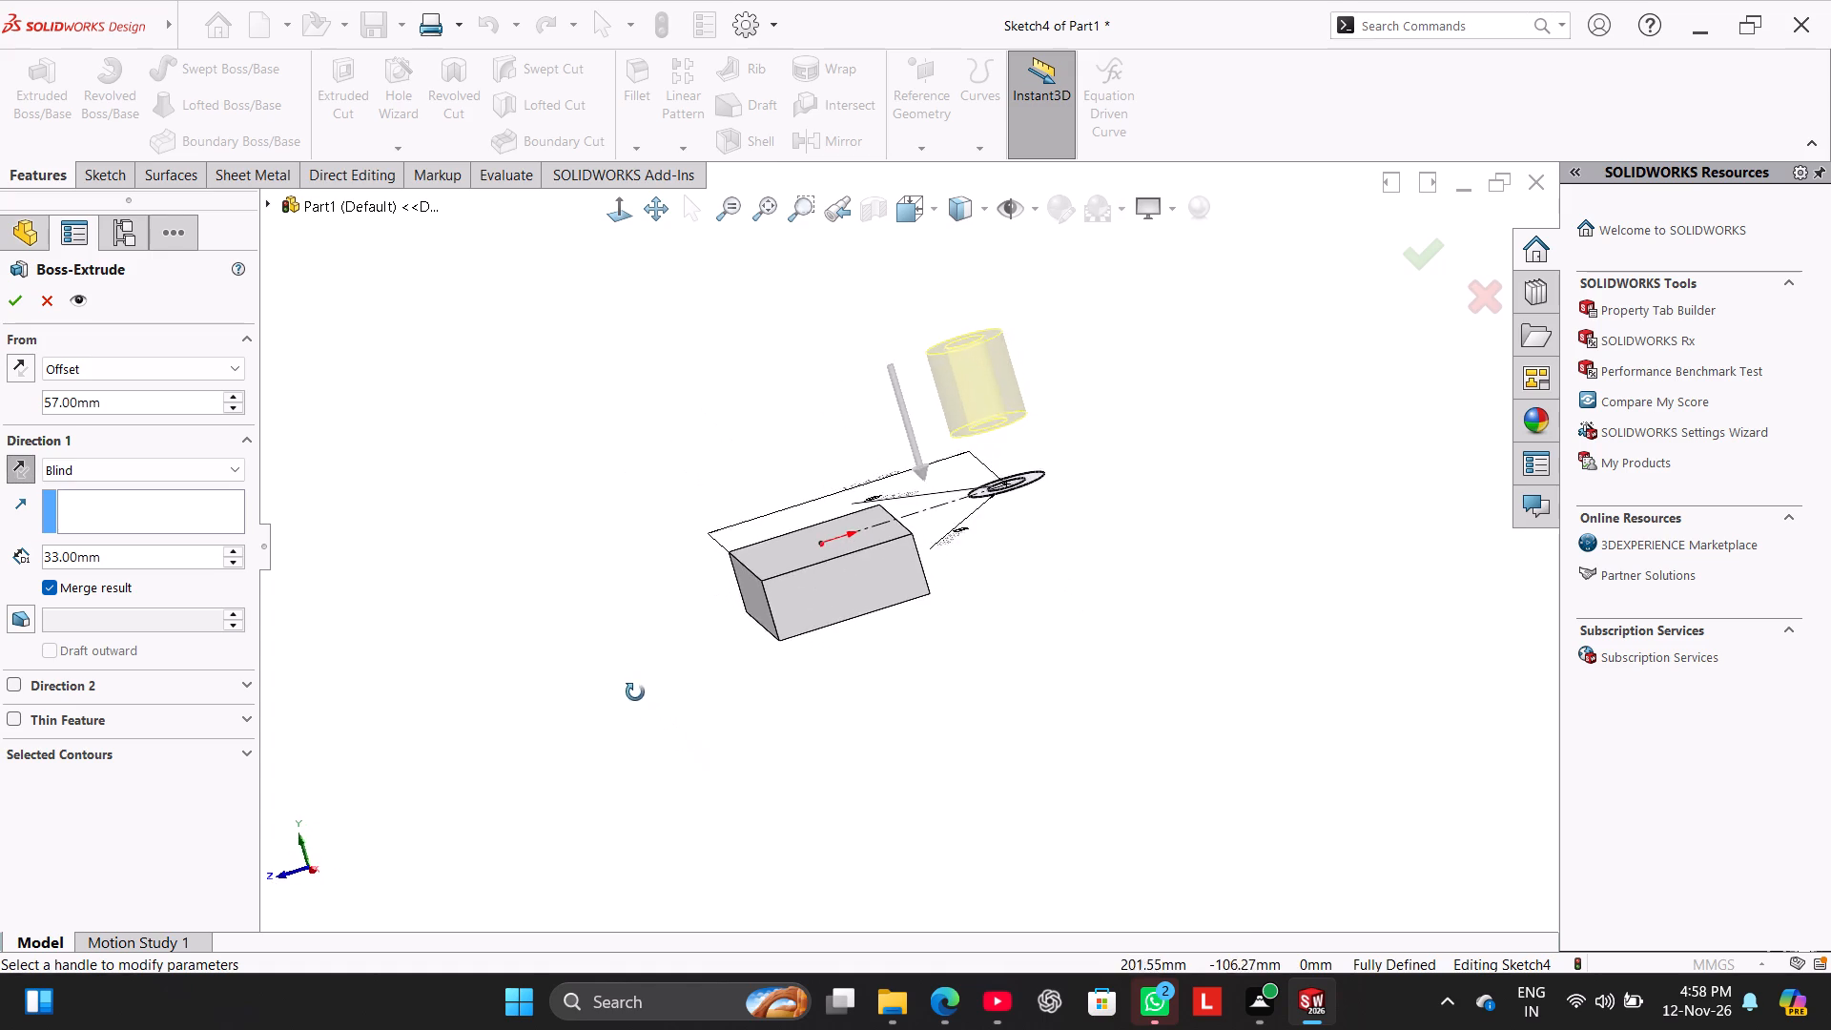
{"action": "middle_click_drag", "start_coordinate": [635, 692], "coordinate": [640, 697]}
{"action": "left_click", "coordinate": [615, 219]}
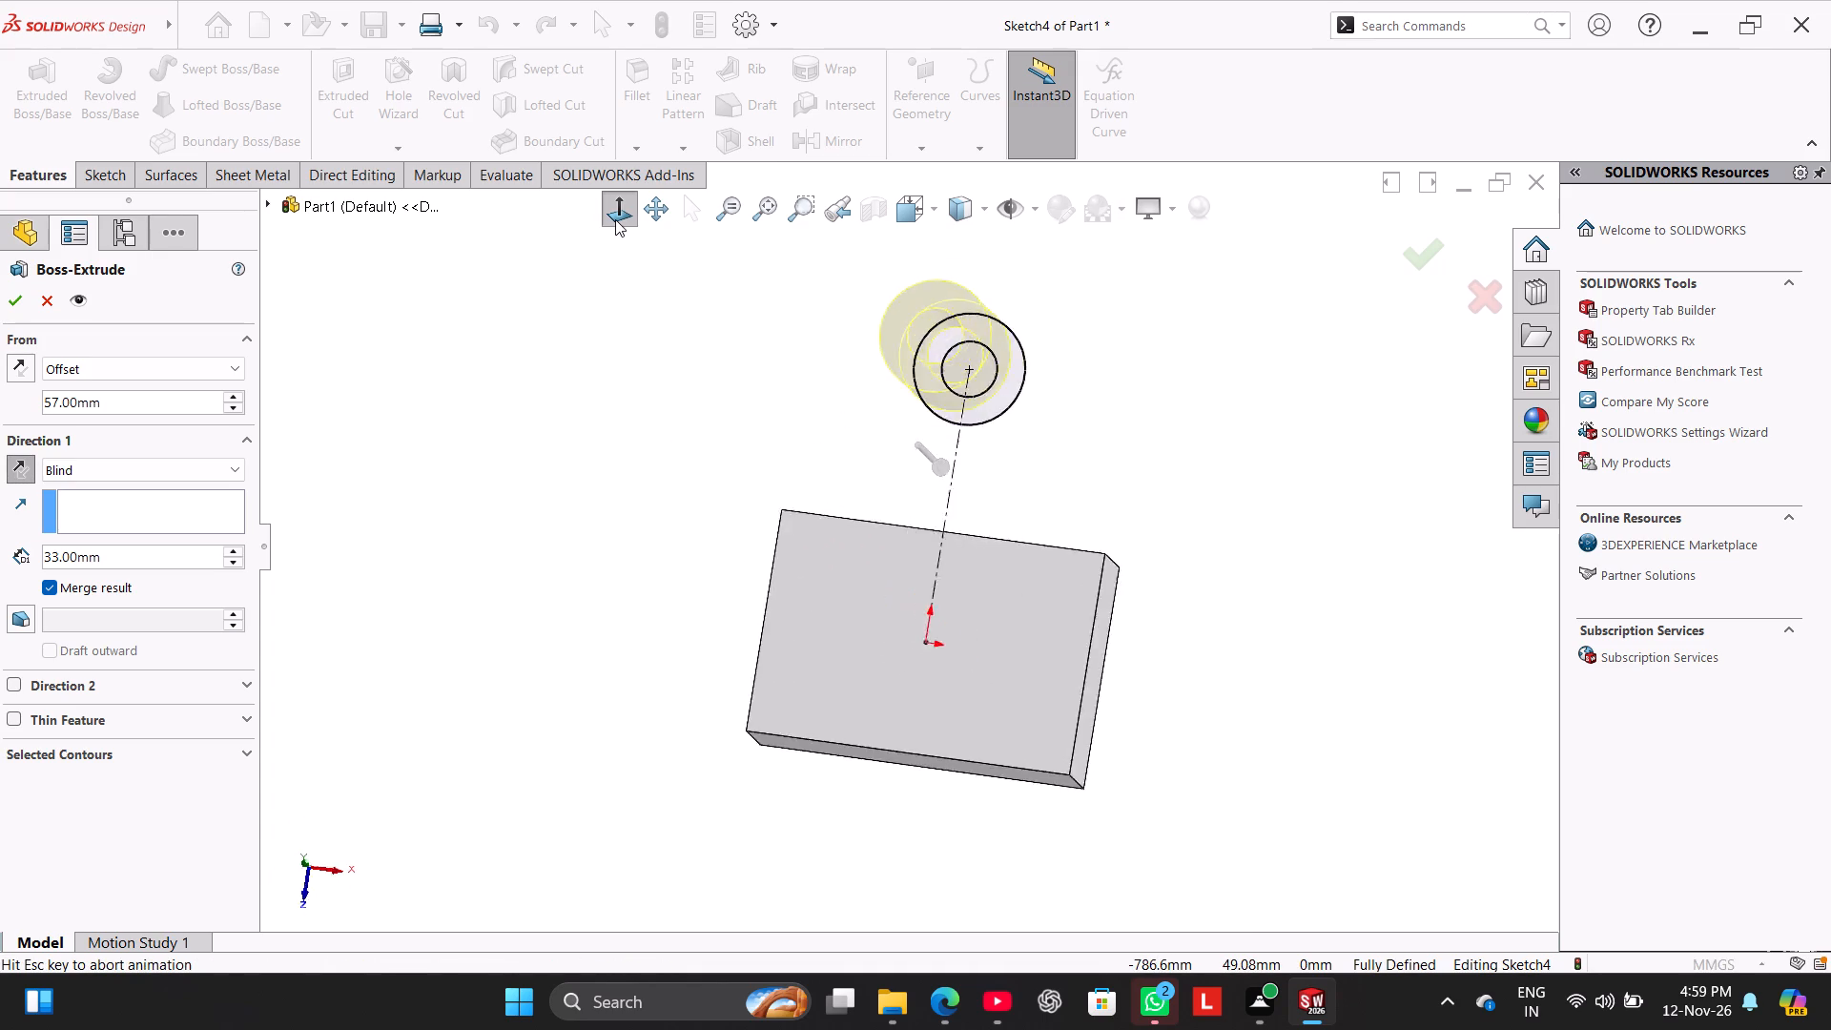
{"action": "right_click_drag", "start_coordinate": [545, 660], "coordinate": [837, 394]}
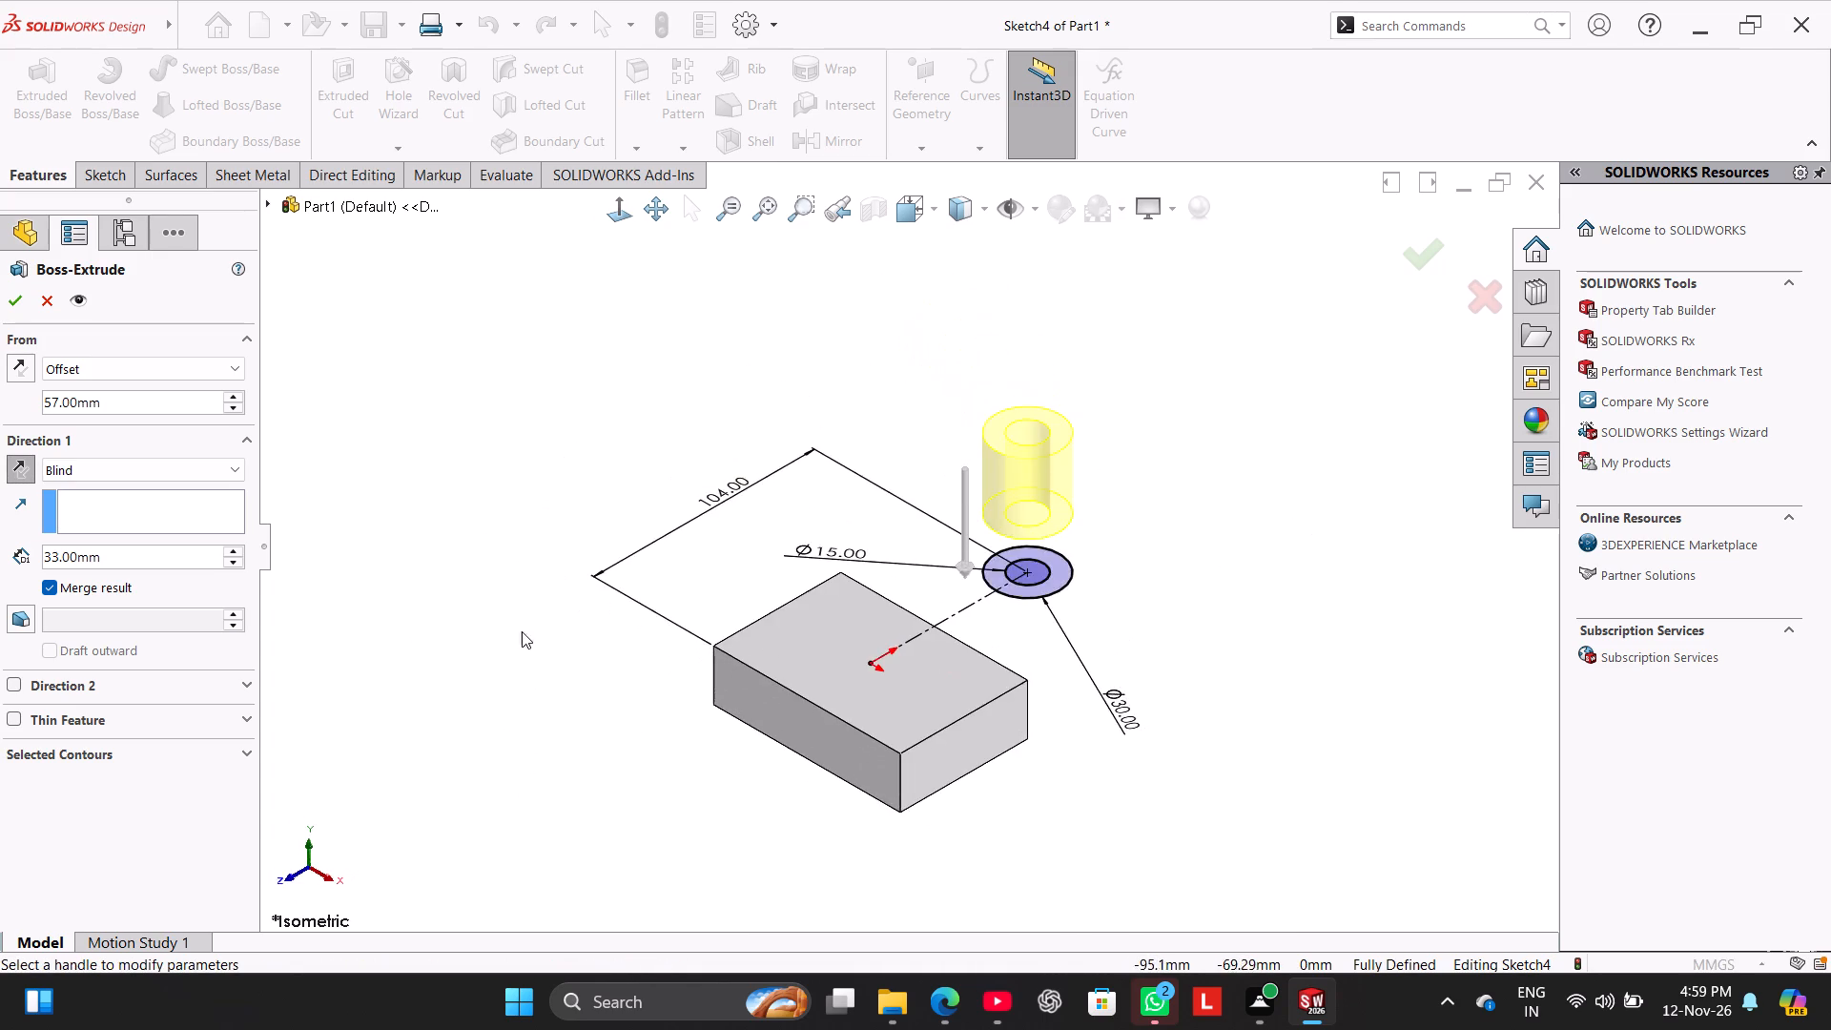
{"action": "middle_click_drag", "start_coordinate": [504, 614], "coordinate": [455, 517]}
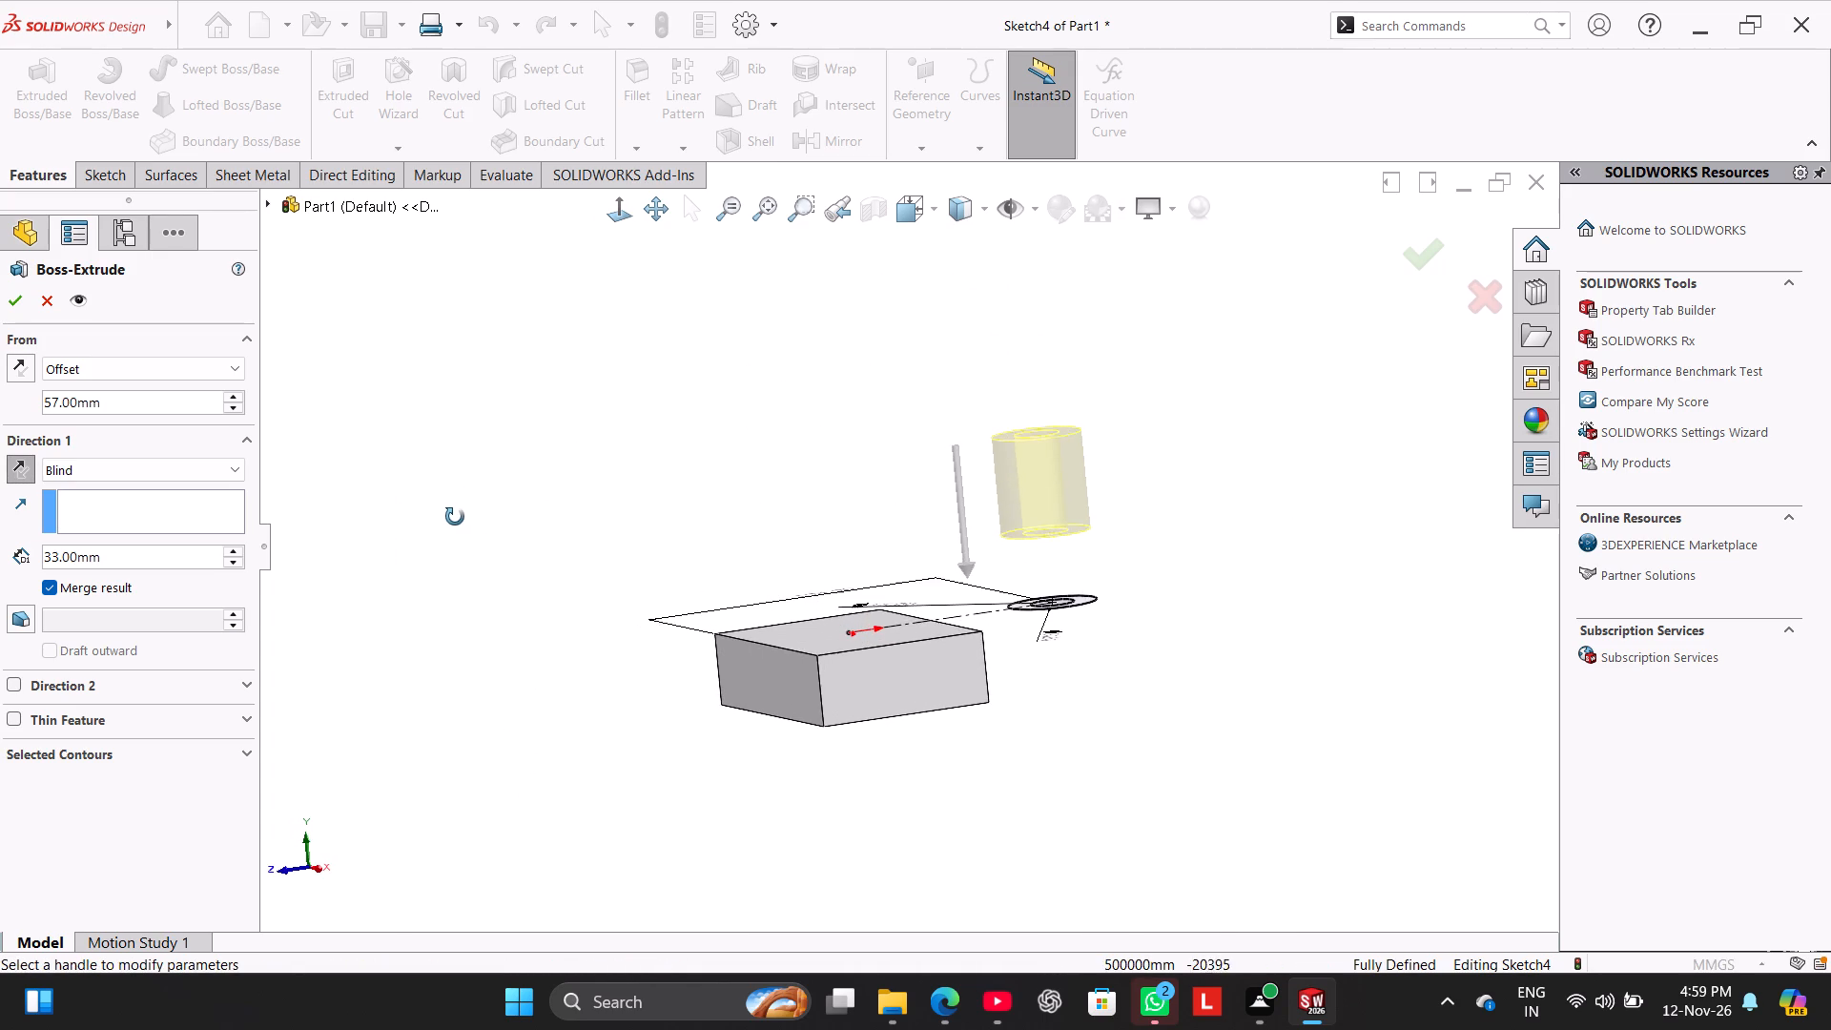
{"action": "middle_click_drag", "start_coordinate": [455, 517], "coordinate": [455, 519]}
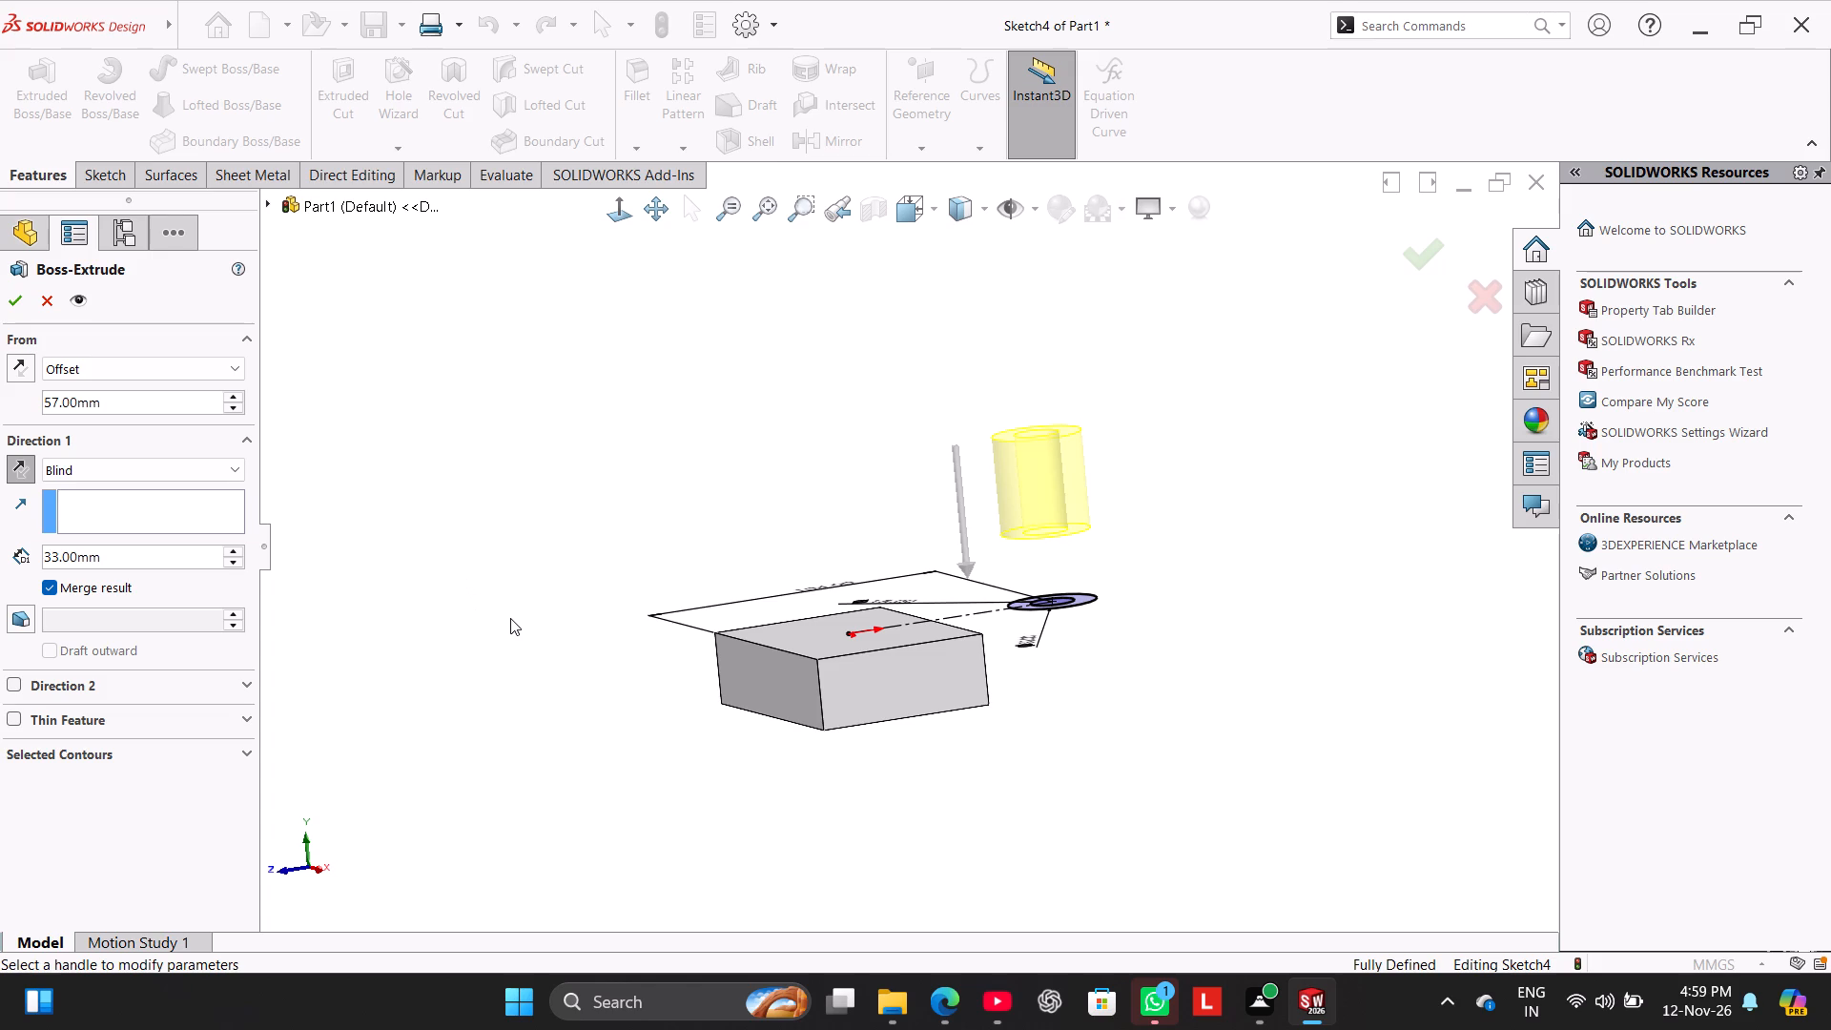
{"action": "middle_click_drag", "start_coordinate": [510, 618], "coordinate": [520, 618]}
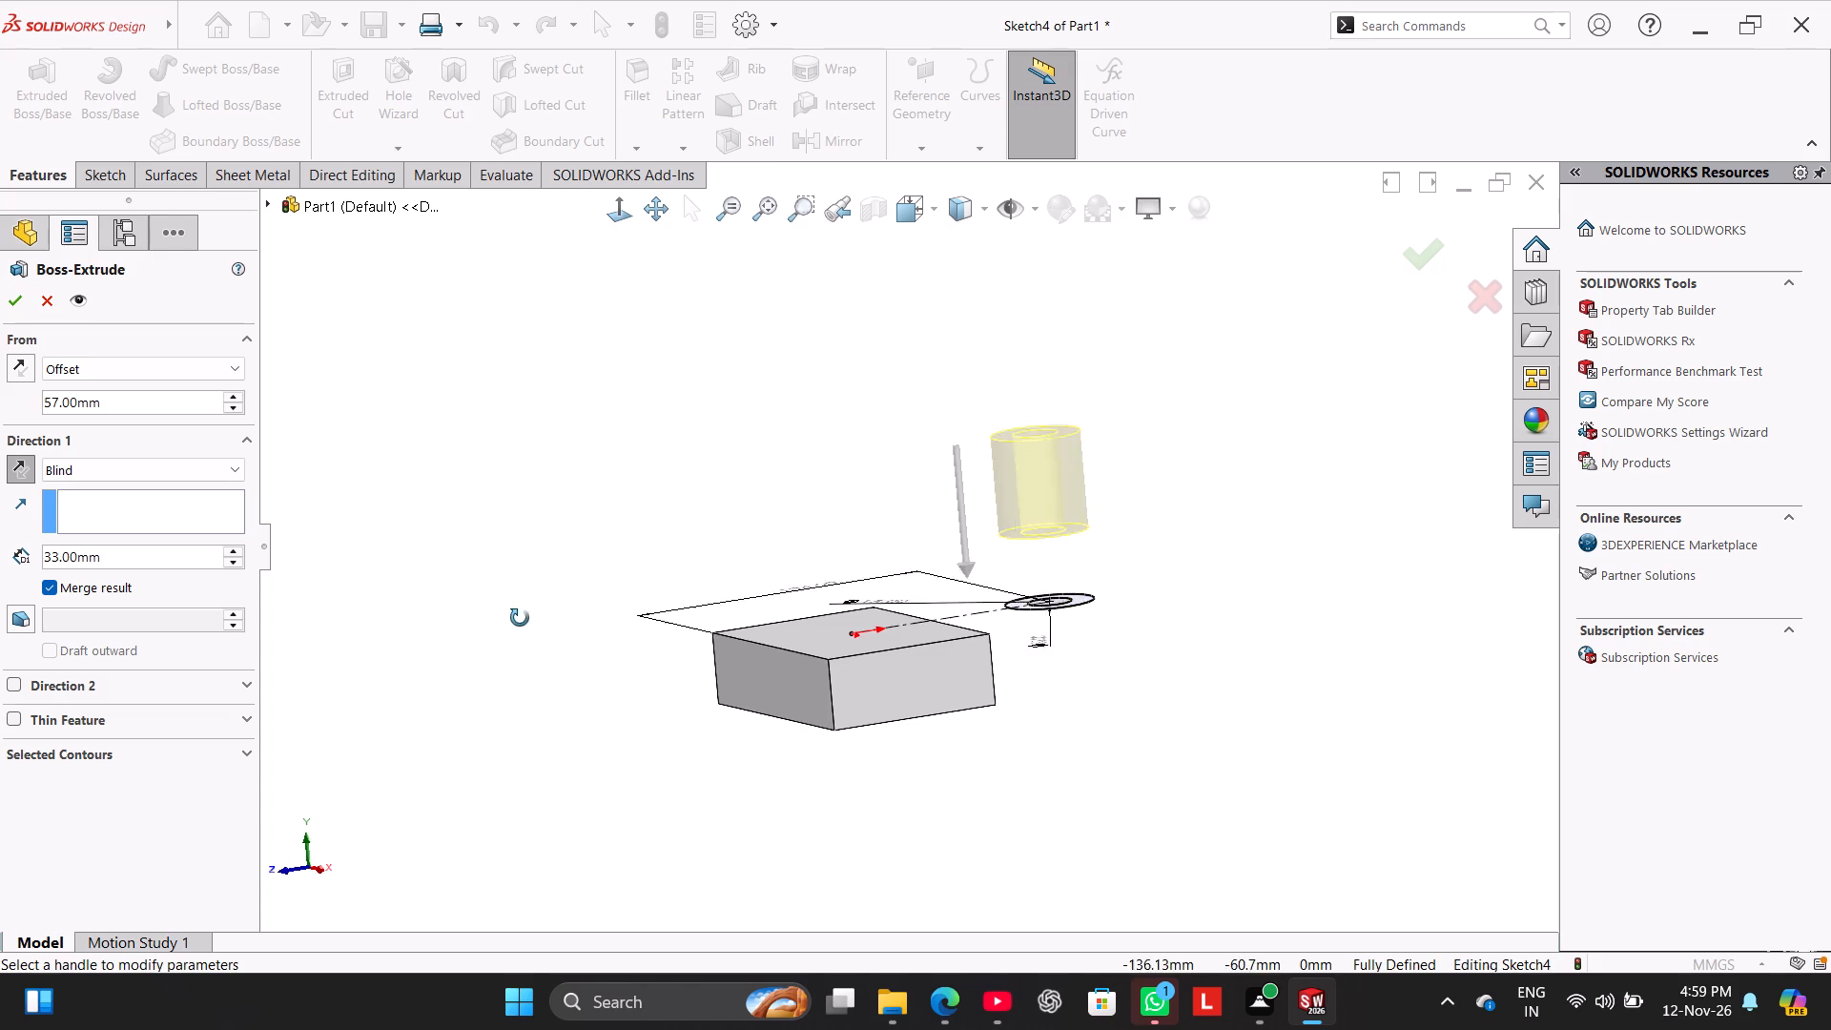
{"action": "middle_click_drag", "start_coordinate": [520, 618], "coordinate": [489, 682]}
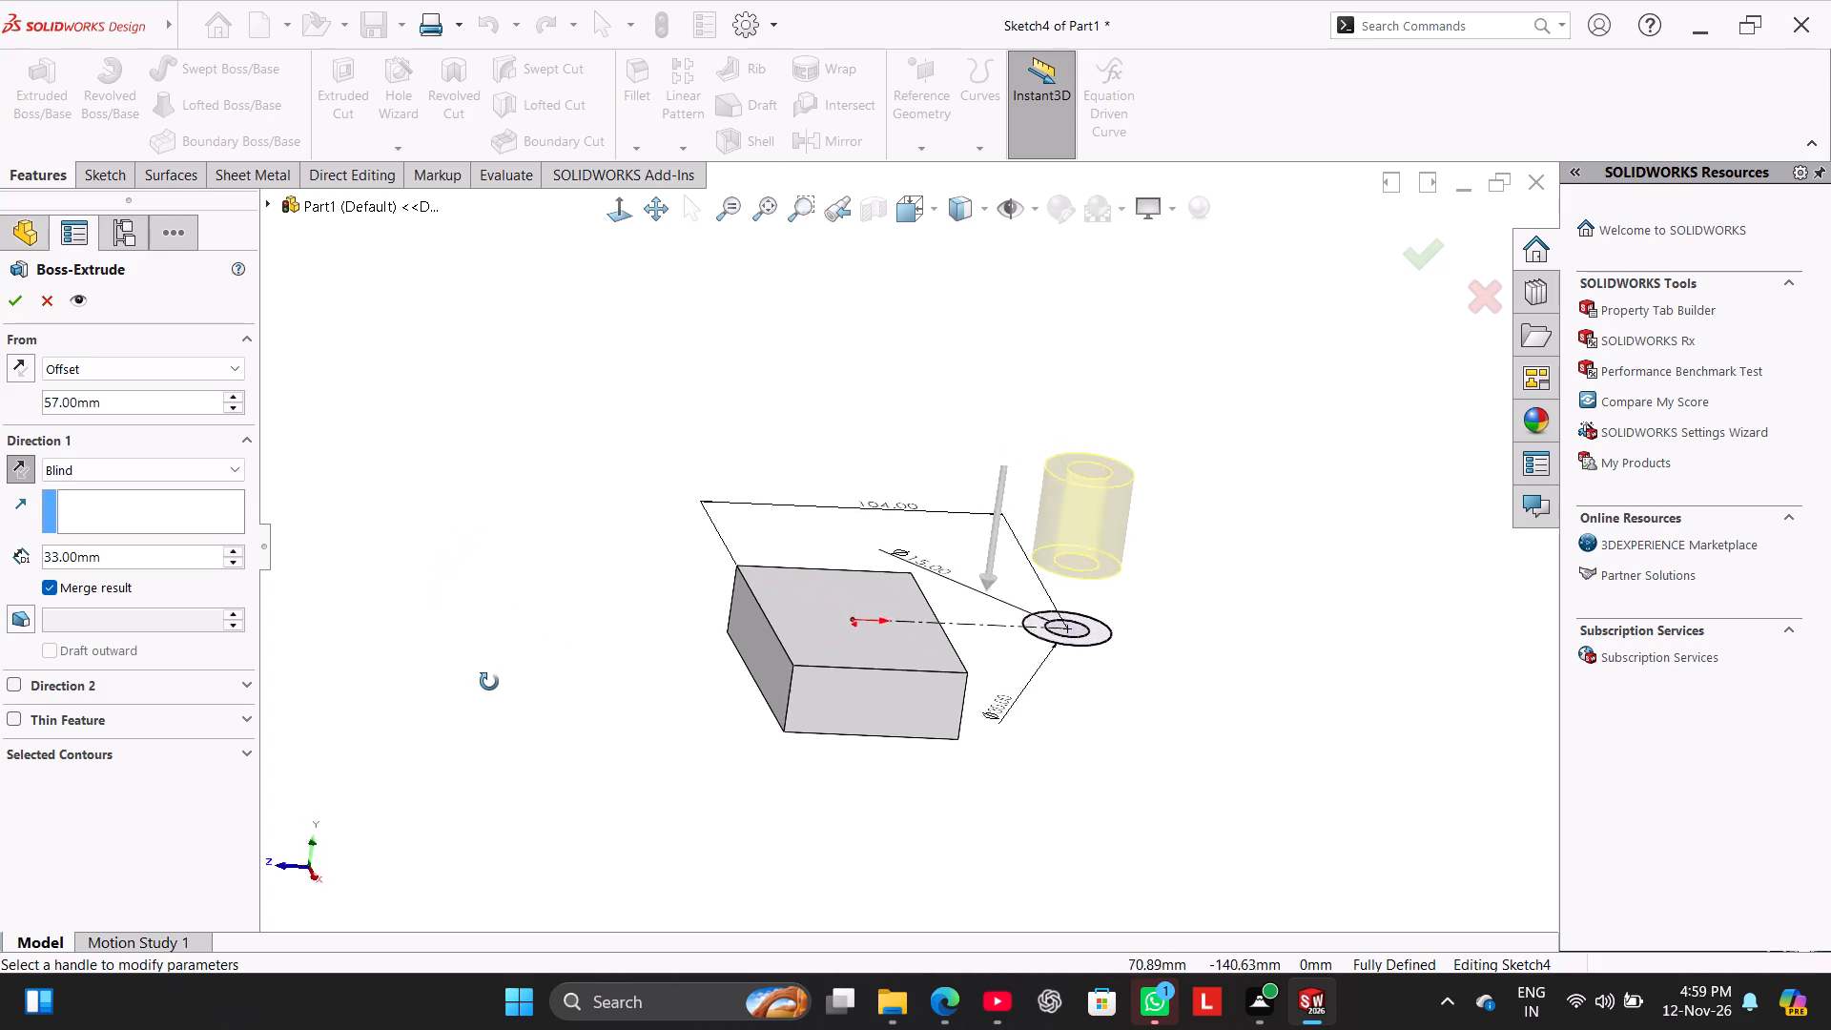
{"action": "middle_click_drag", "start_coordinate": [489, 682], "coordinate": [459, 733]}
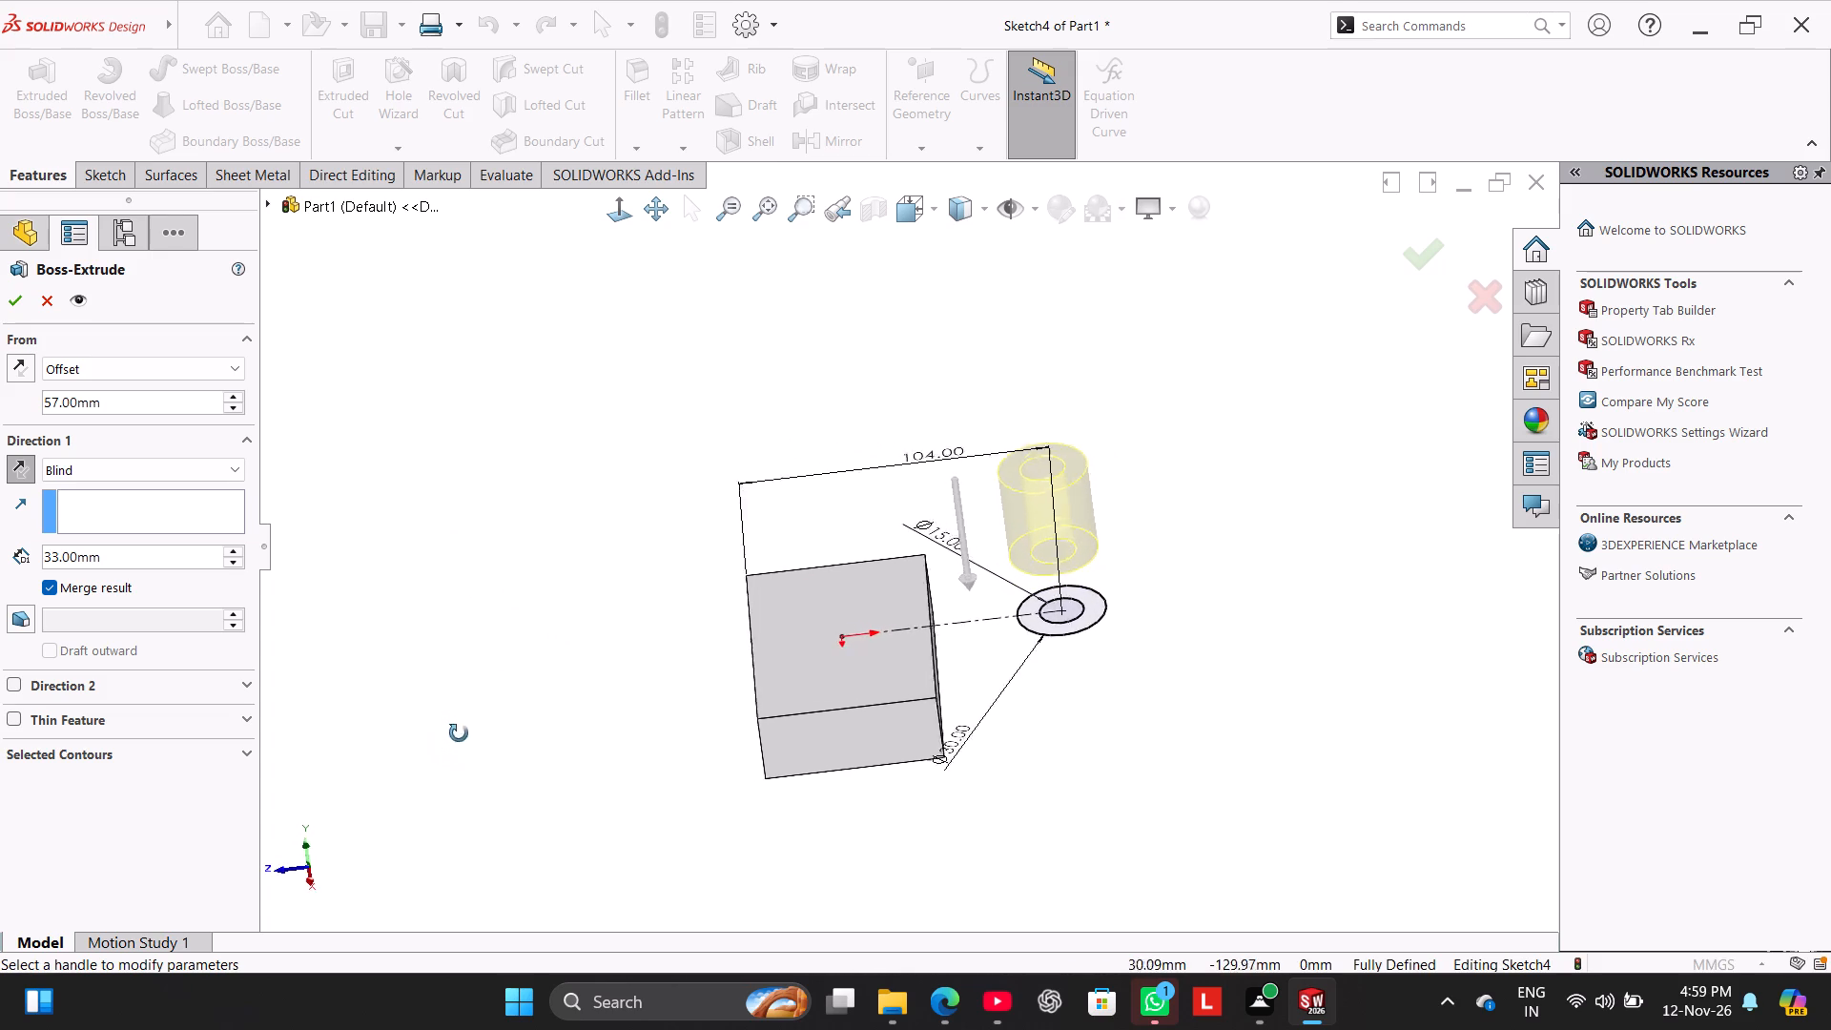
{"action": "middle_click_drag", "start_coordinate": [459, 733], "coordinate": [532, 726]}
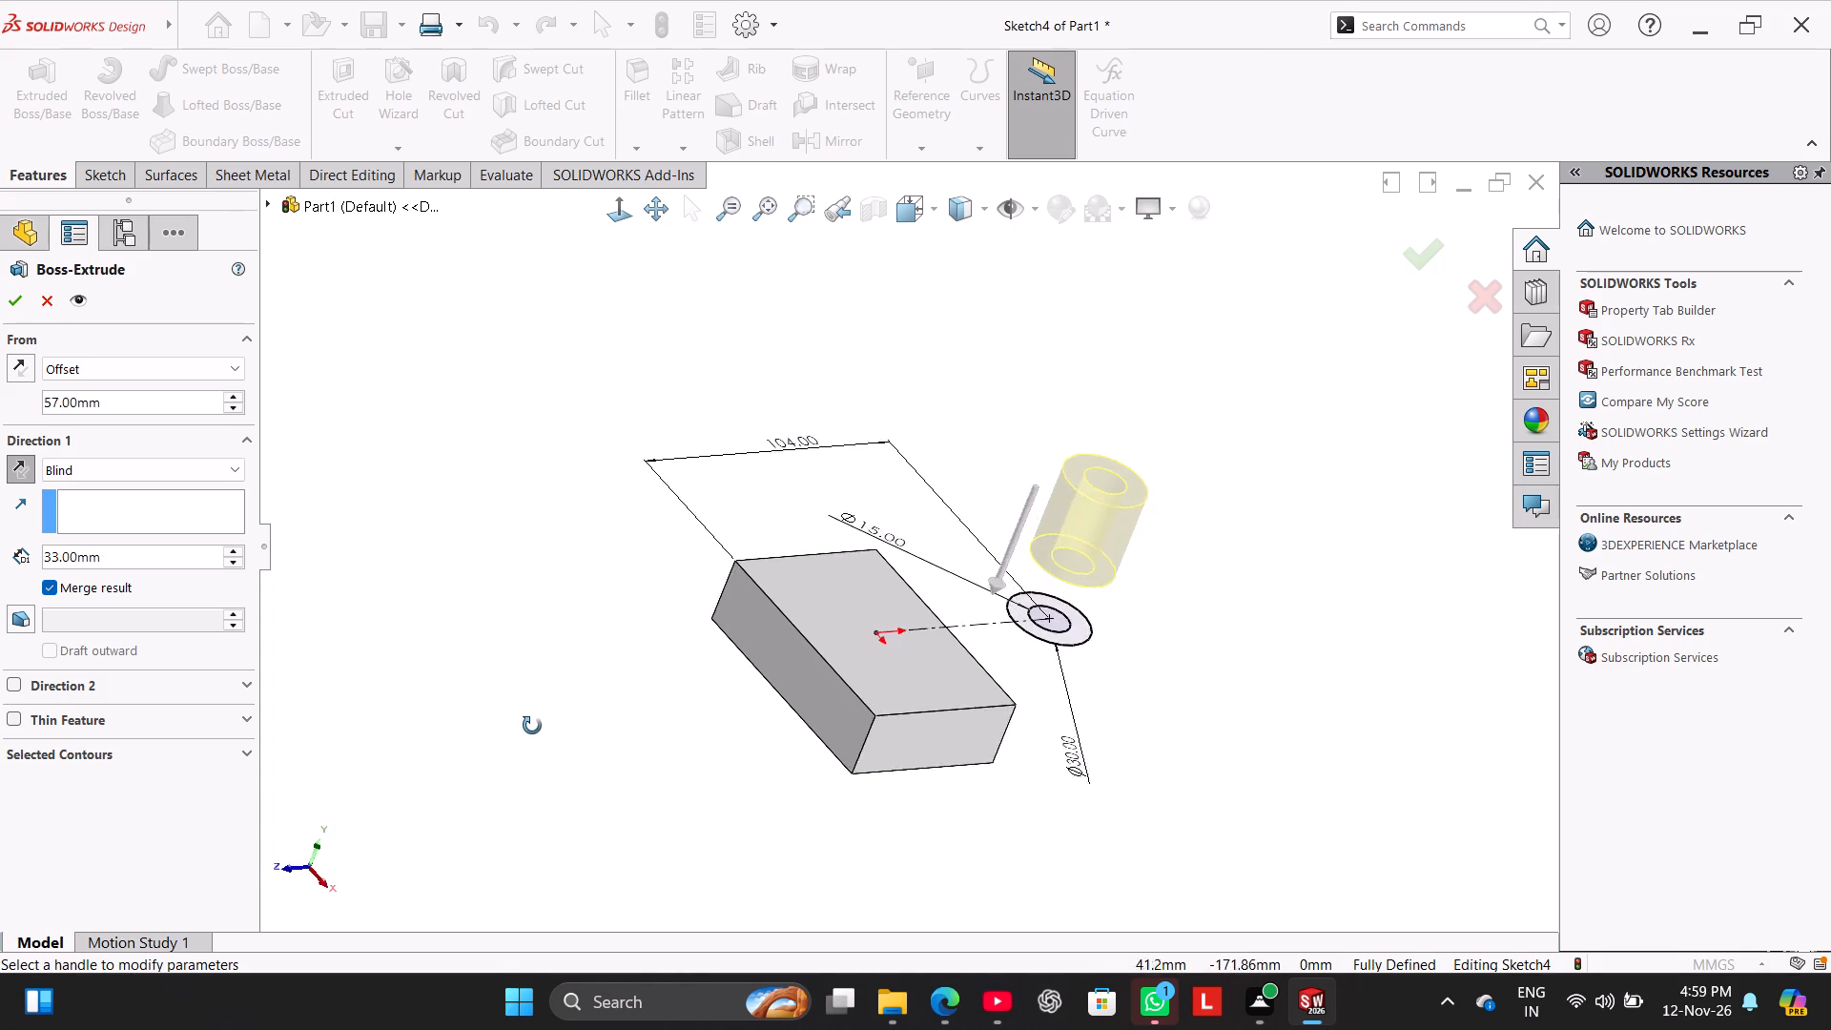
{"action": "middle_click_drag", "start_coordinate": [532, 726], "coordinate": [436, 502]}
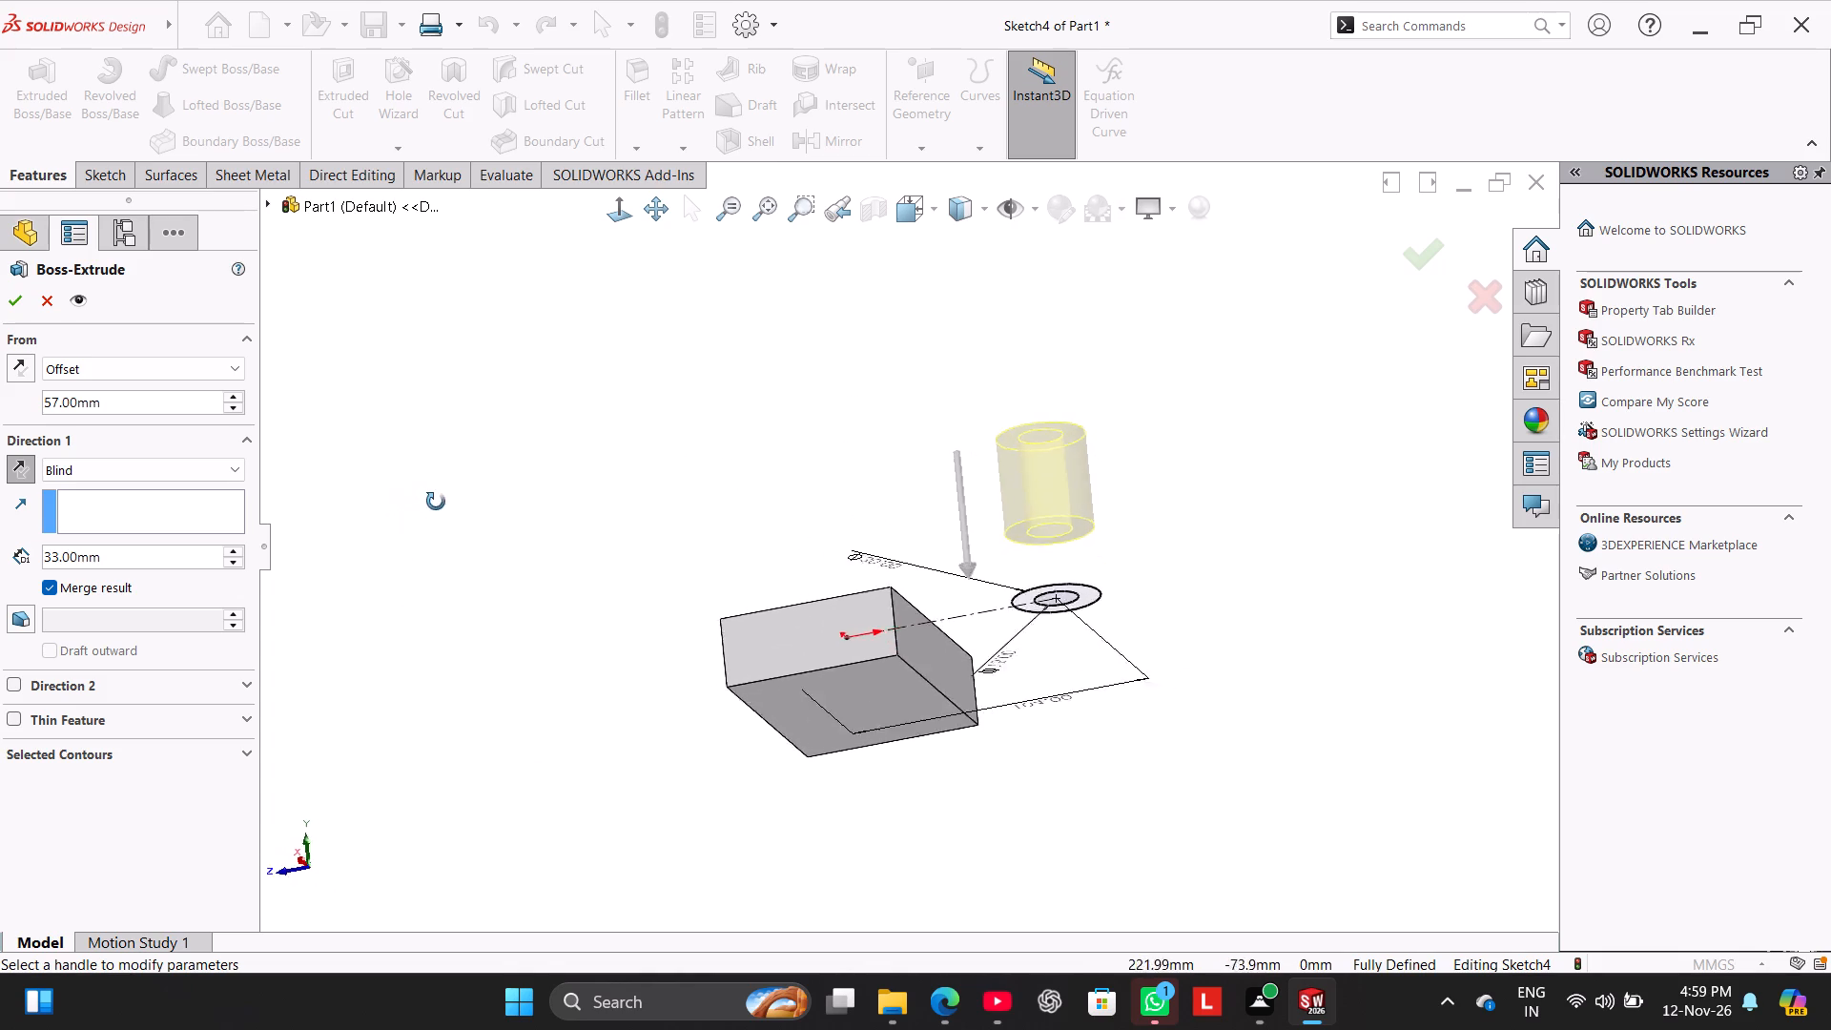
{"action": "middle_click_drag", "start_coordinate": [436, 502], "coordinate": [456, 727]}
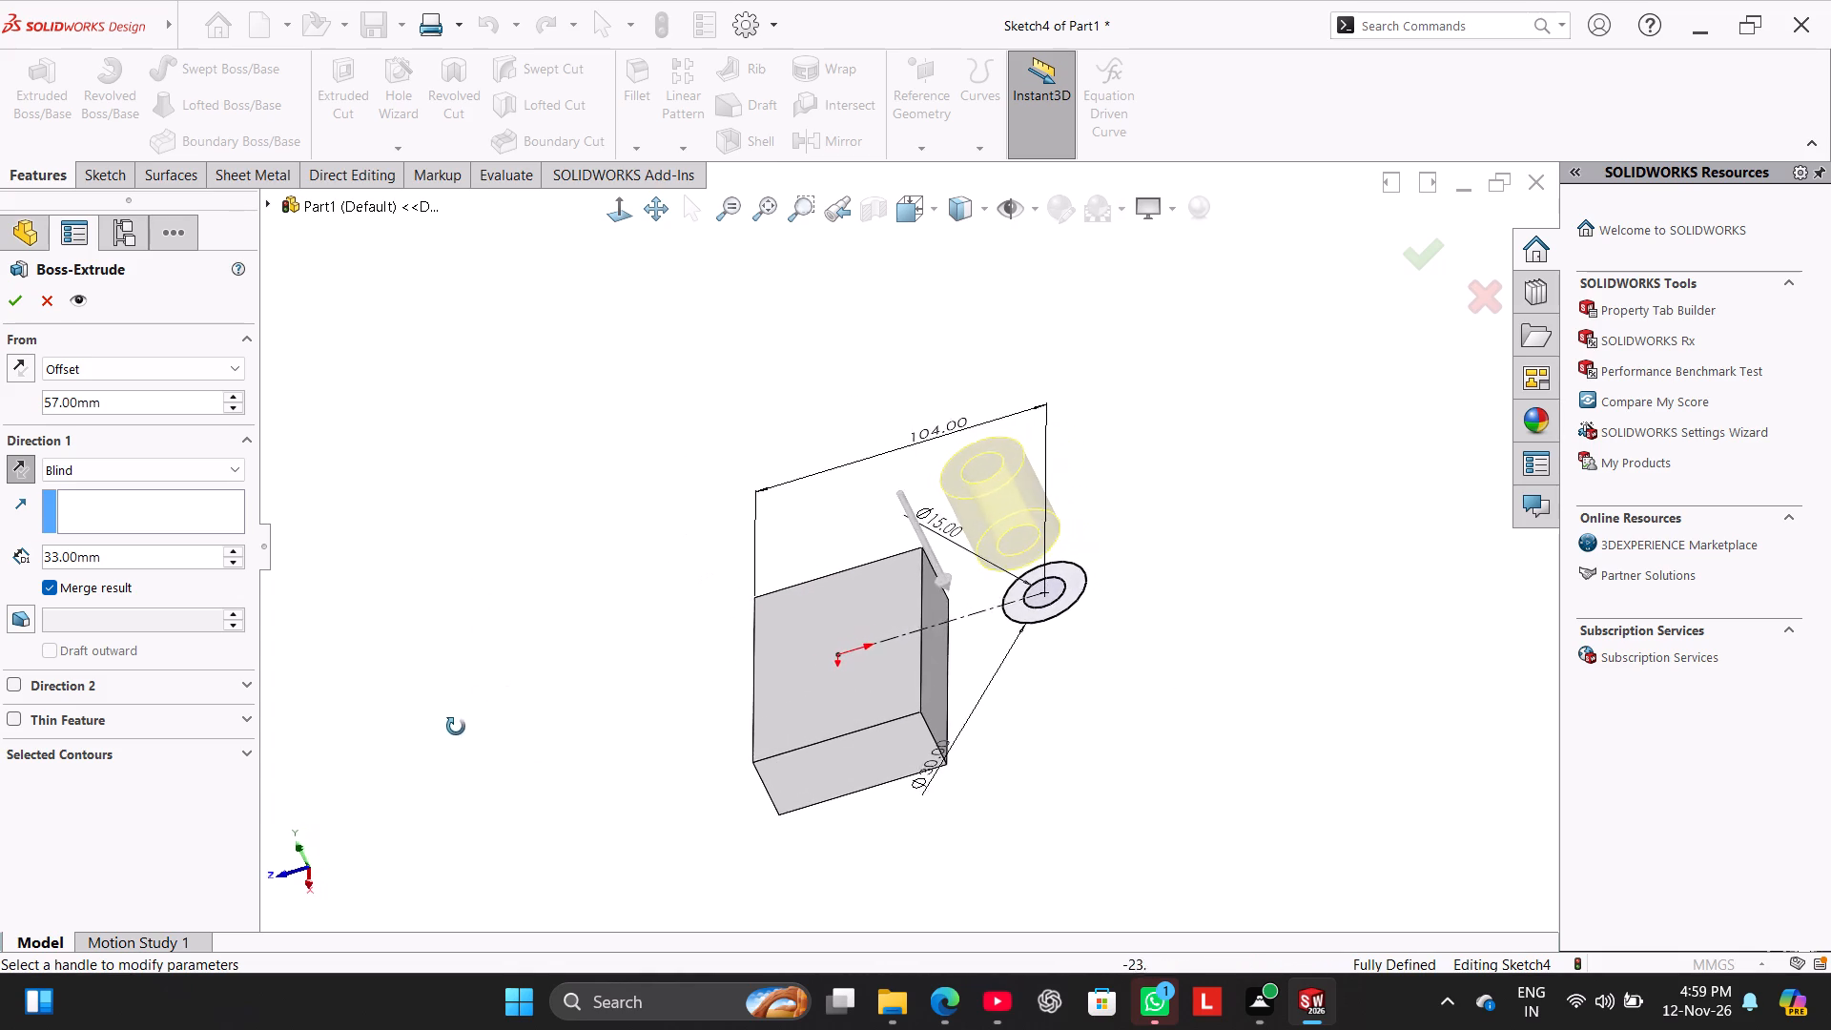
{"action": "middle_click_drag", "start_coordinate": [456, 727], "coordinate": [525, 683]}
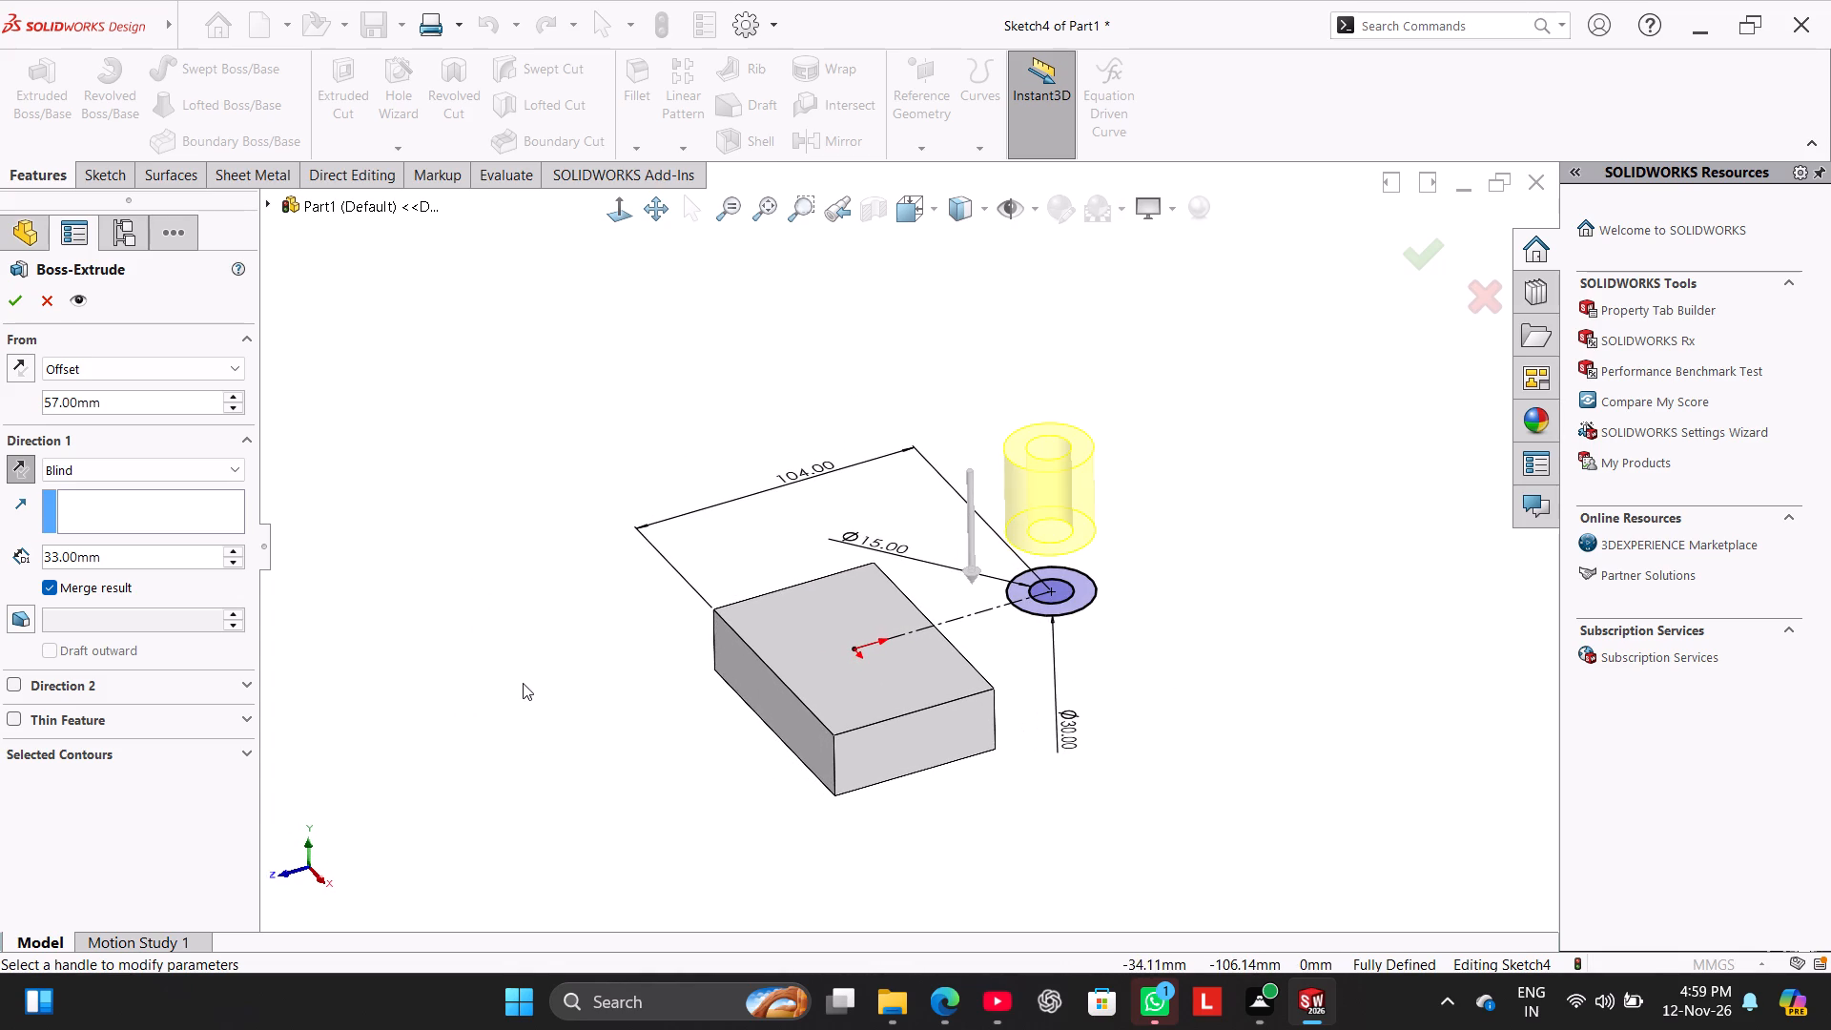
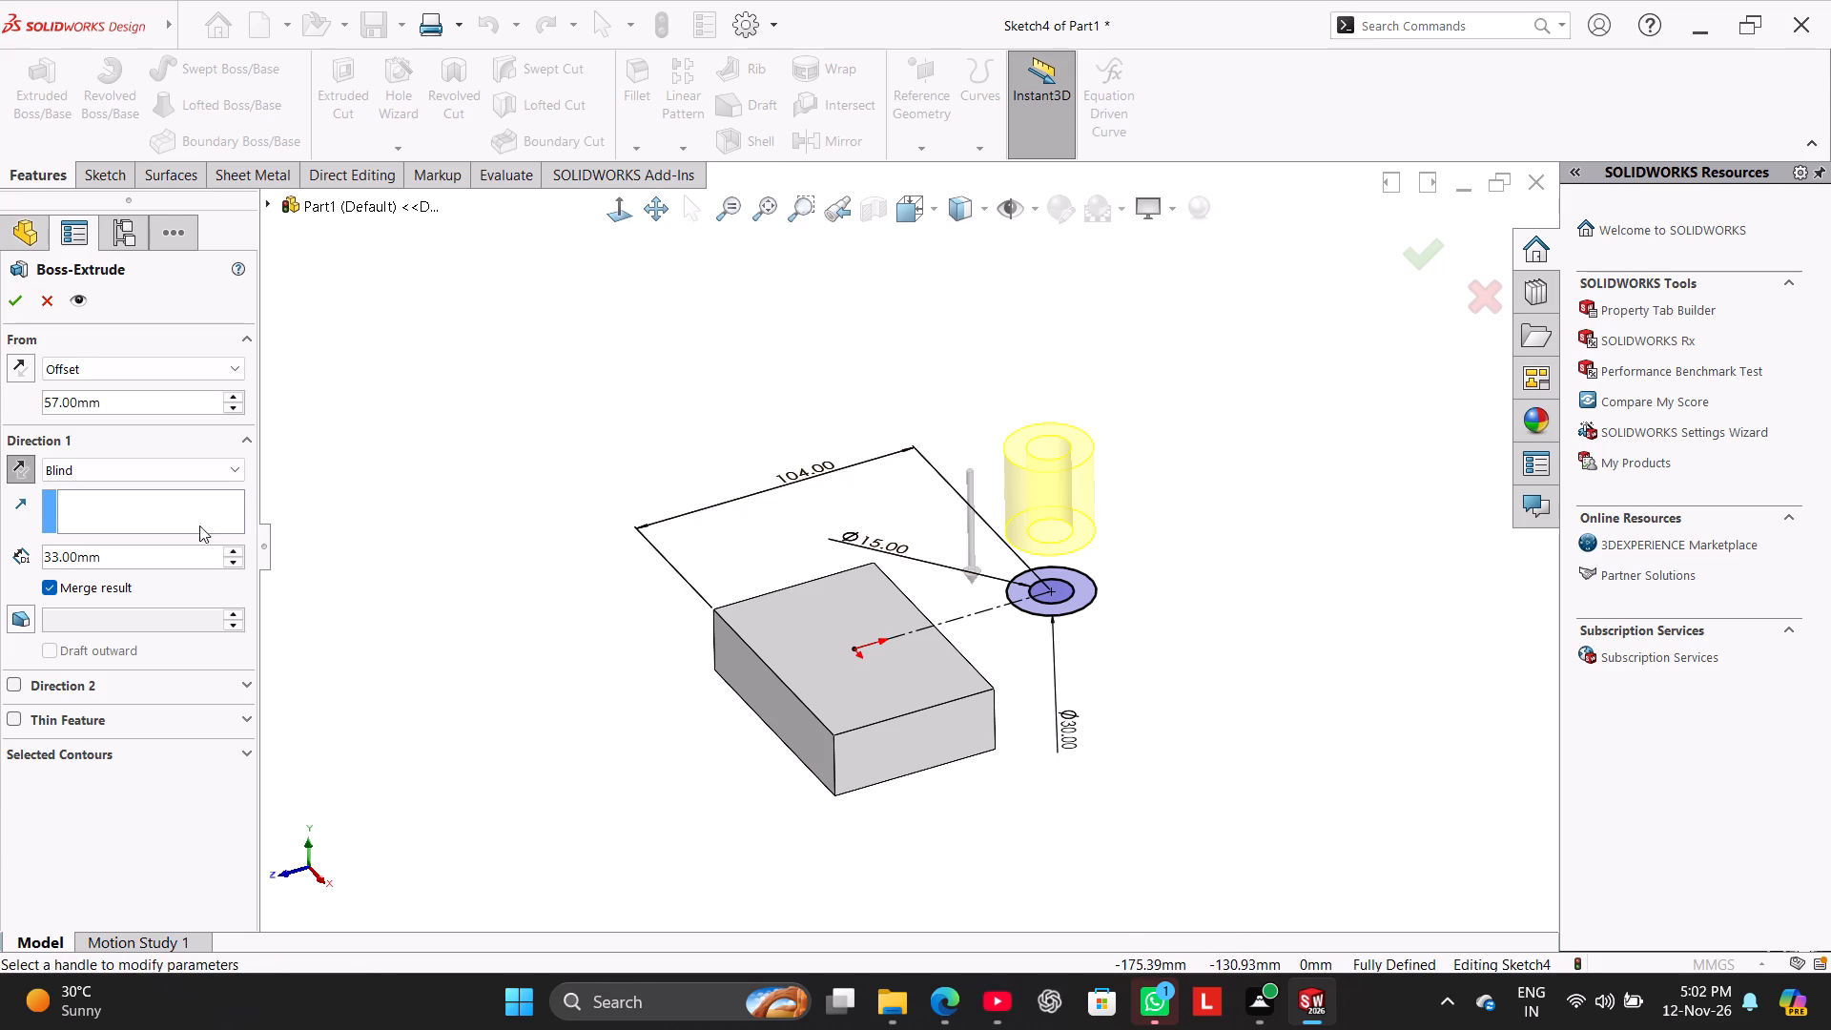
Set the hollow boss extrusion's depth to 30 mm and complete the feature.
{"action": "double_click", "coordinate": [173, 552]}
{"action": "type", "text": "30"}
{"action": "key", "text": "Return"}
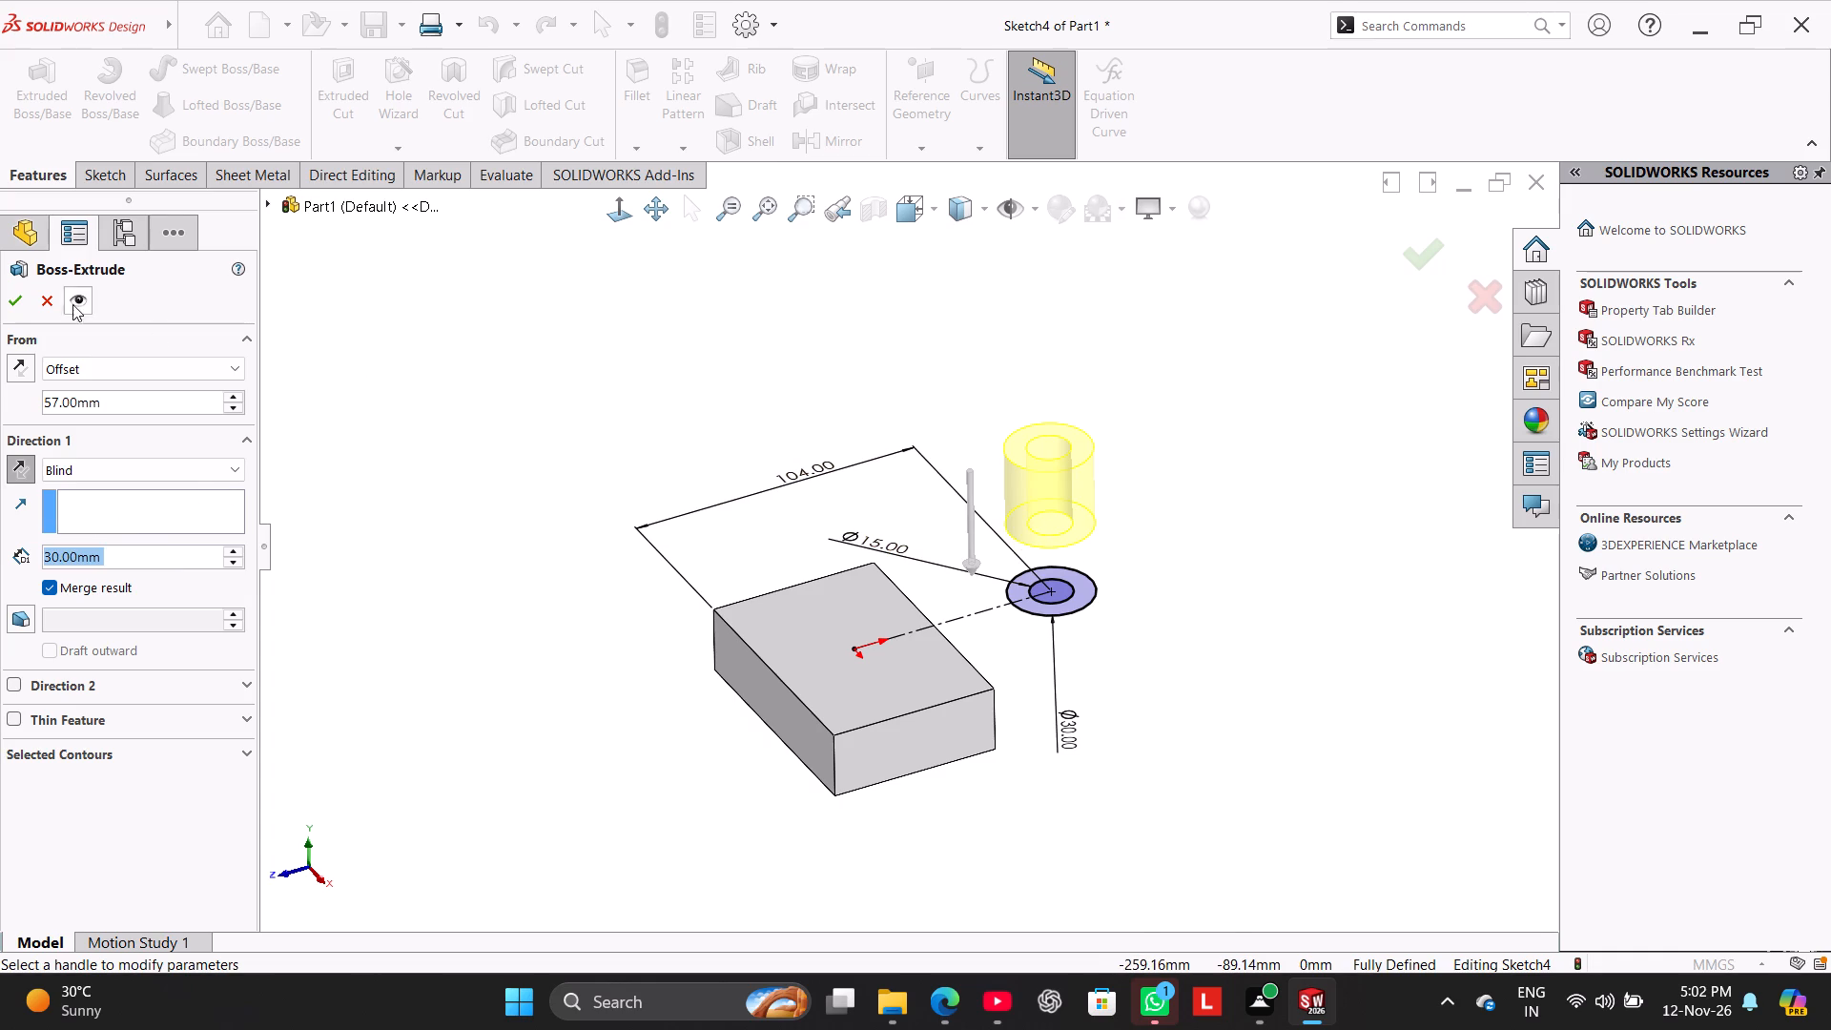
{"action": "left_click", "coordinate": [4, 305]}
{"action": "left_click", "coordinate": [537, 508]}
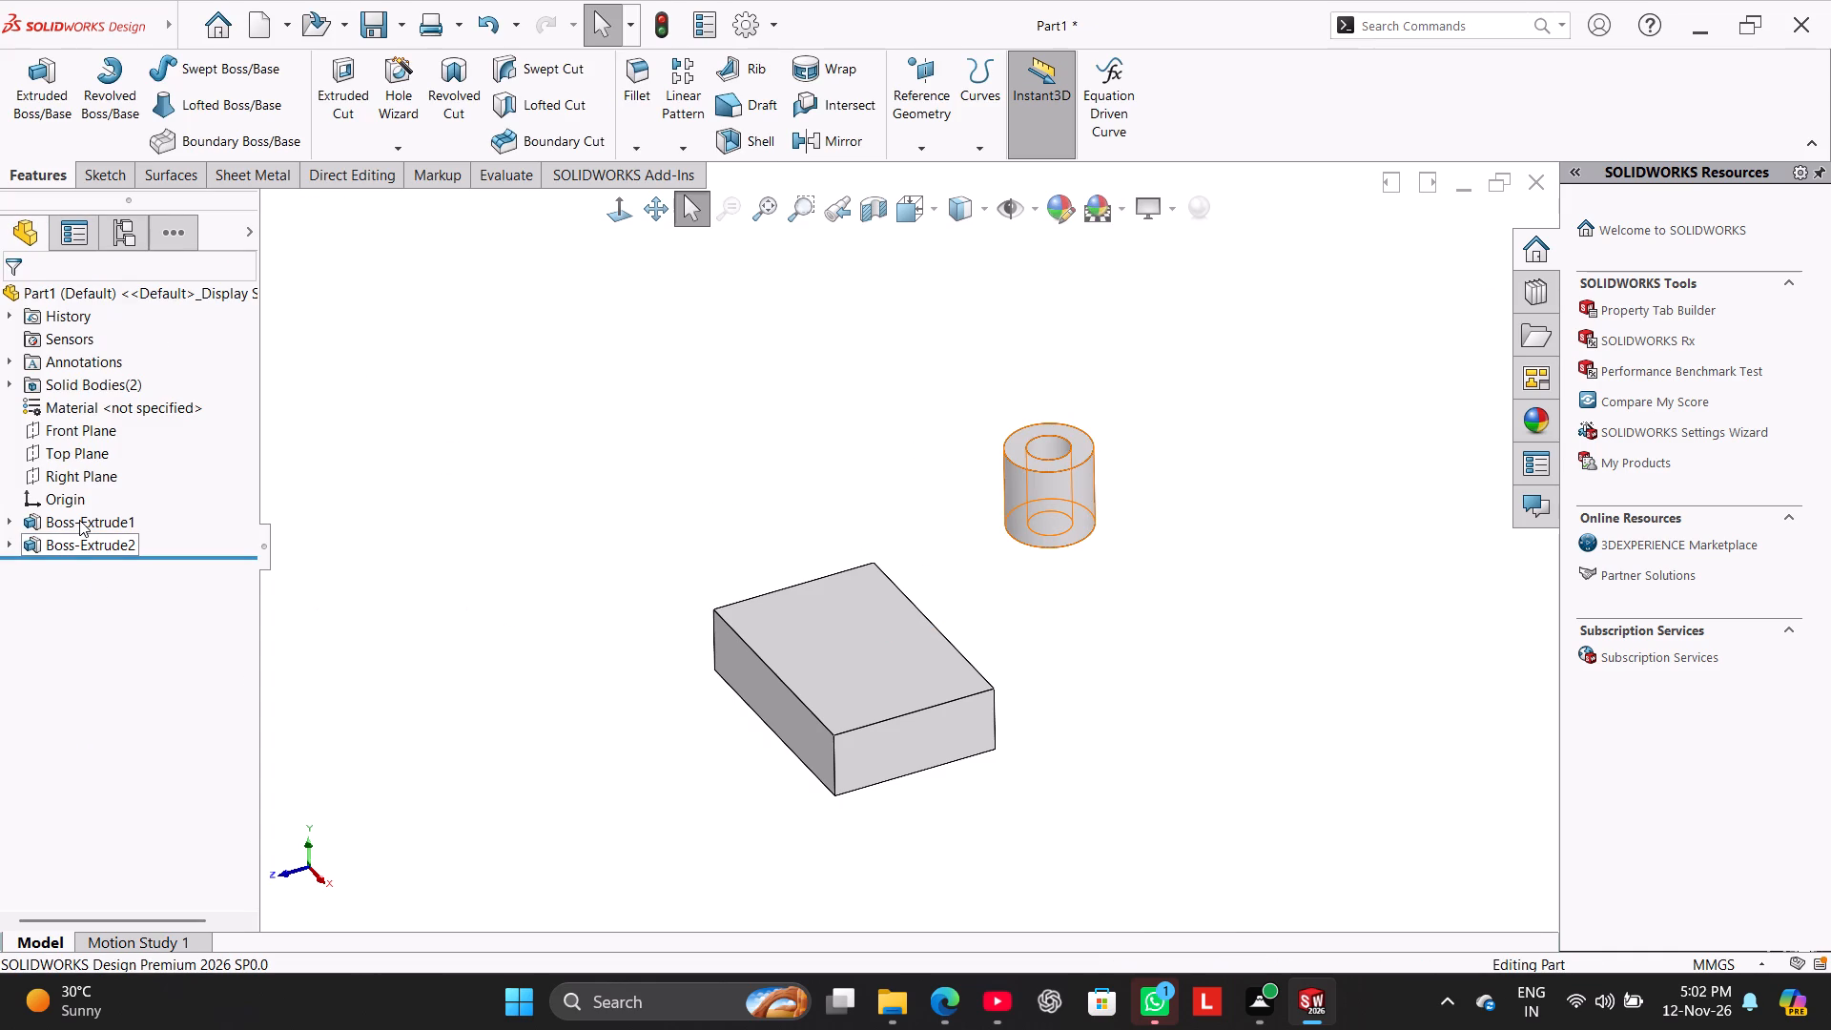
Edit the base block's sketch, setting the rectangle to 80 mm wide and 20 mm high, and exit the sketch.
{"action": "right_click", "coordinate": [79, 520]}
{"action": "left_click", "coordinate": [132, 471]}
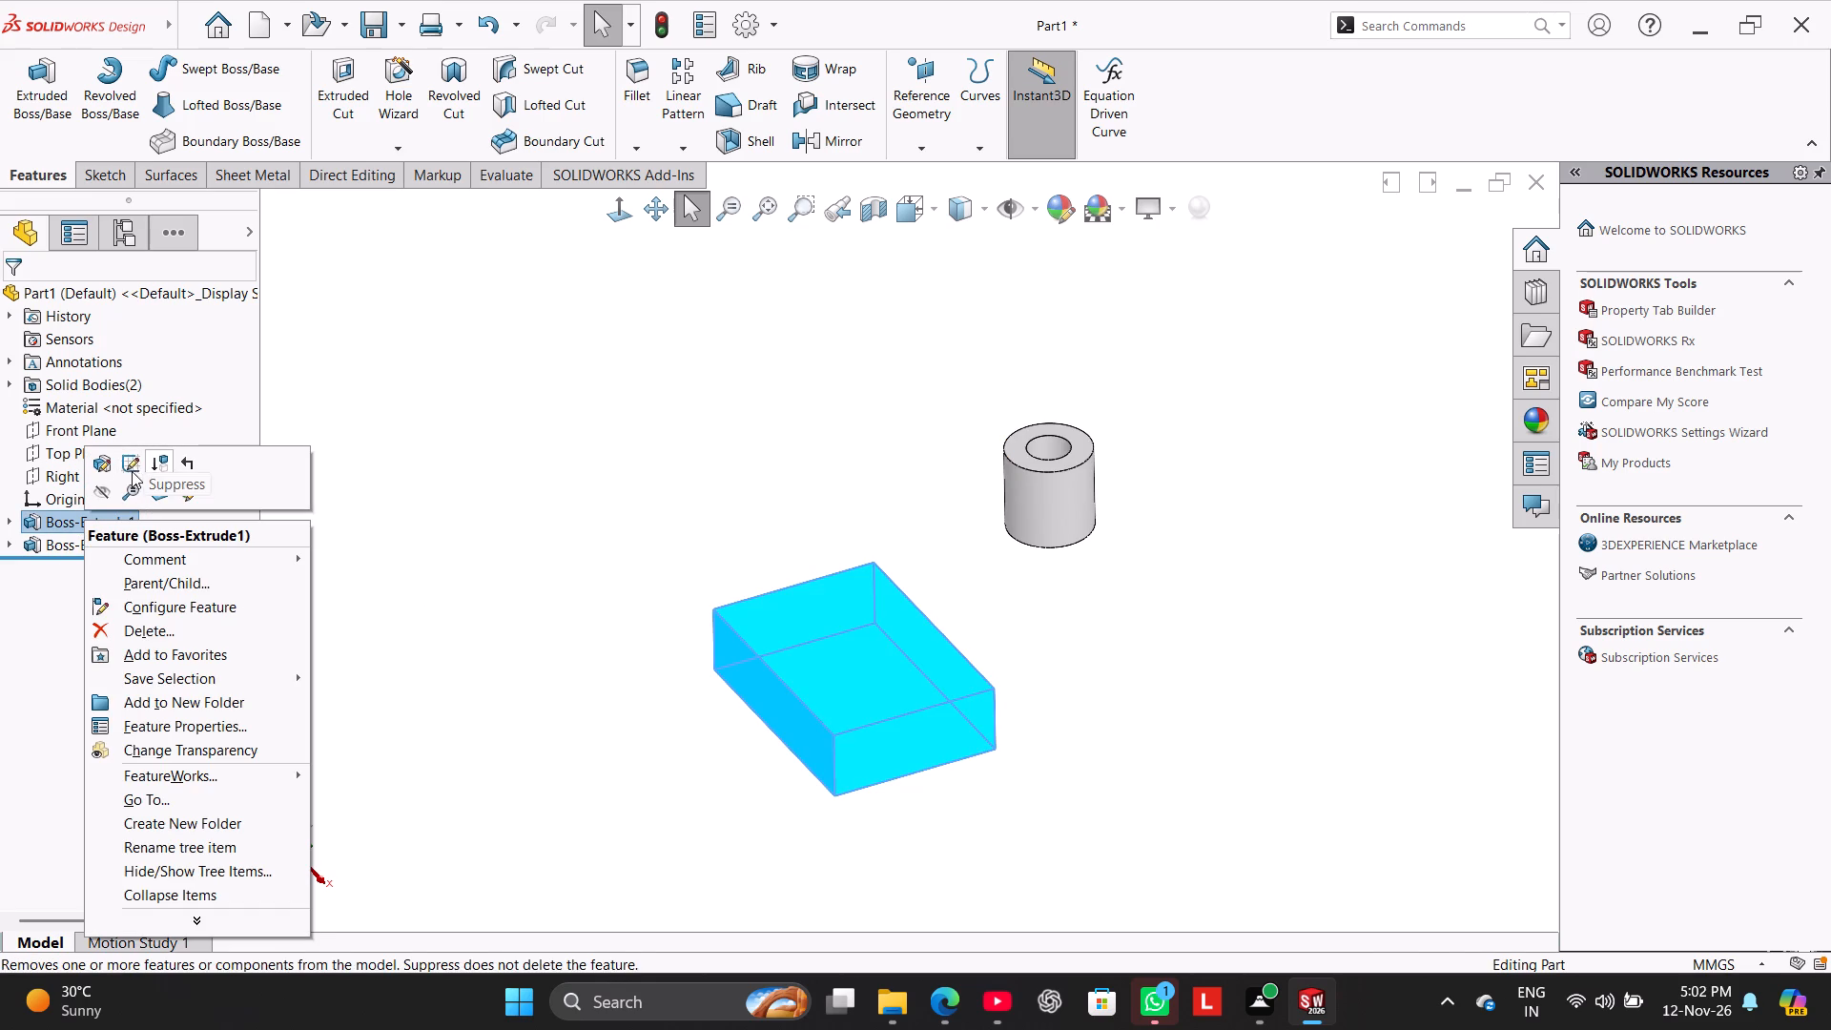
{"action": "double_click", "coordinate": [742, 781]}
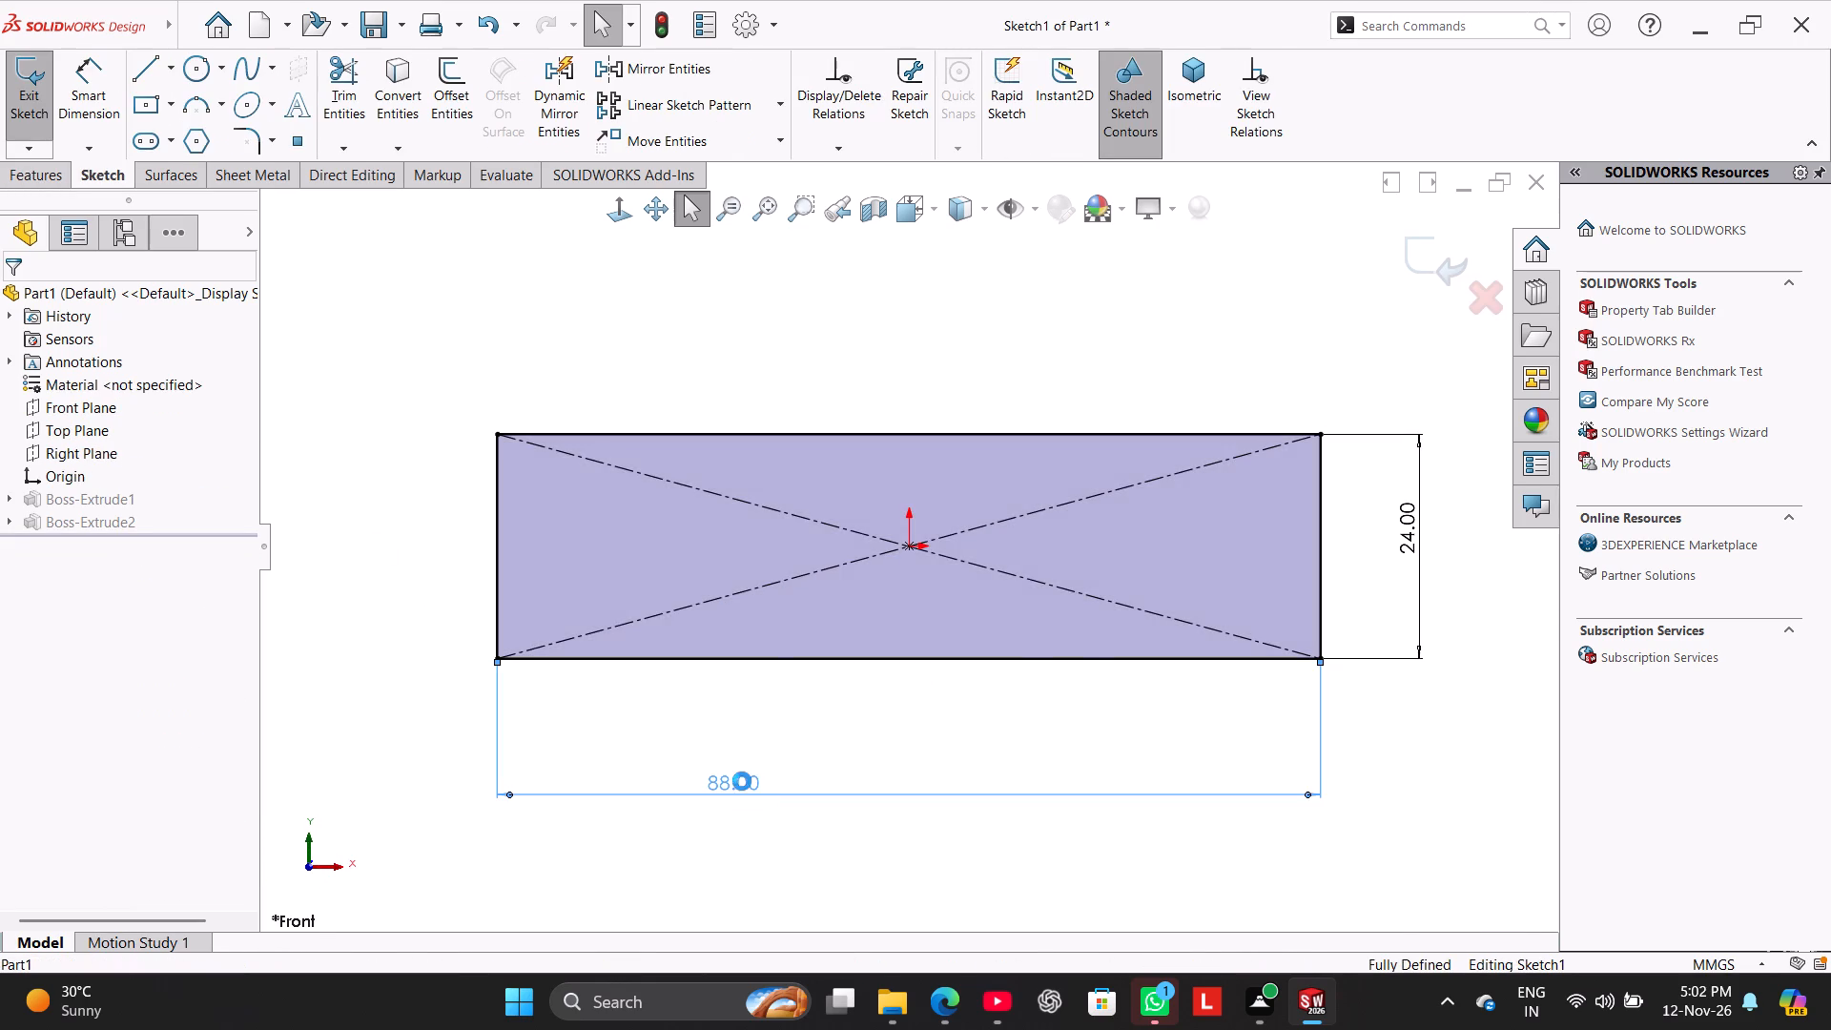
{"action": "type", "text": "80"}
{"action": "key", "text": "Return"}
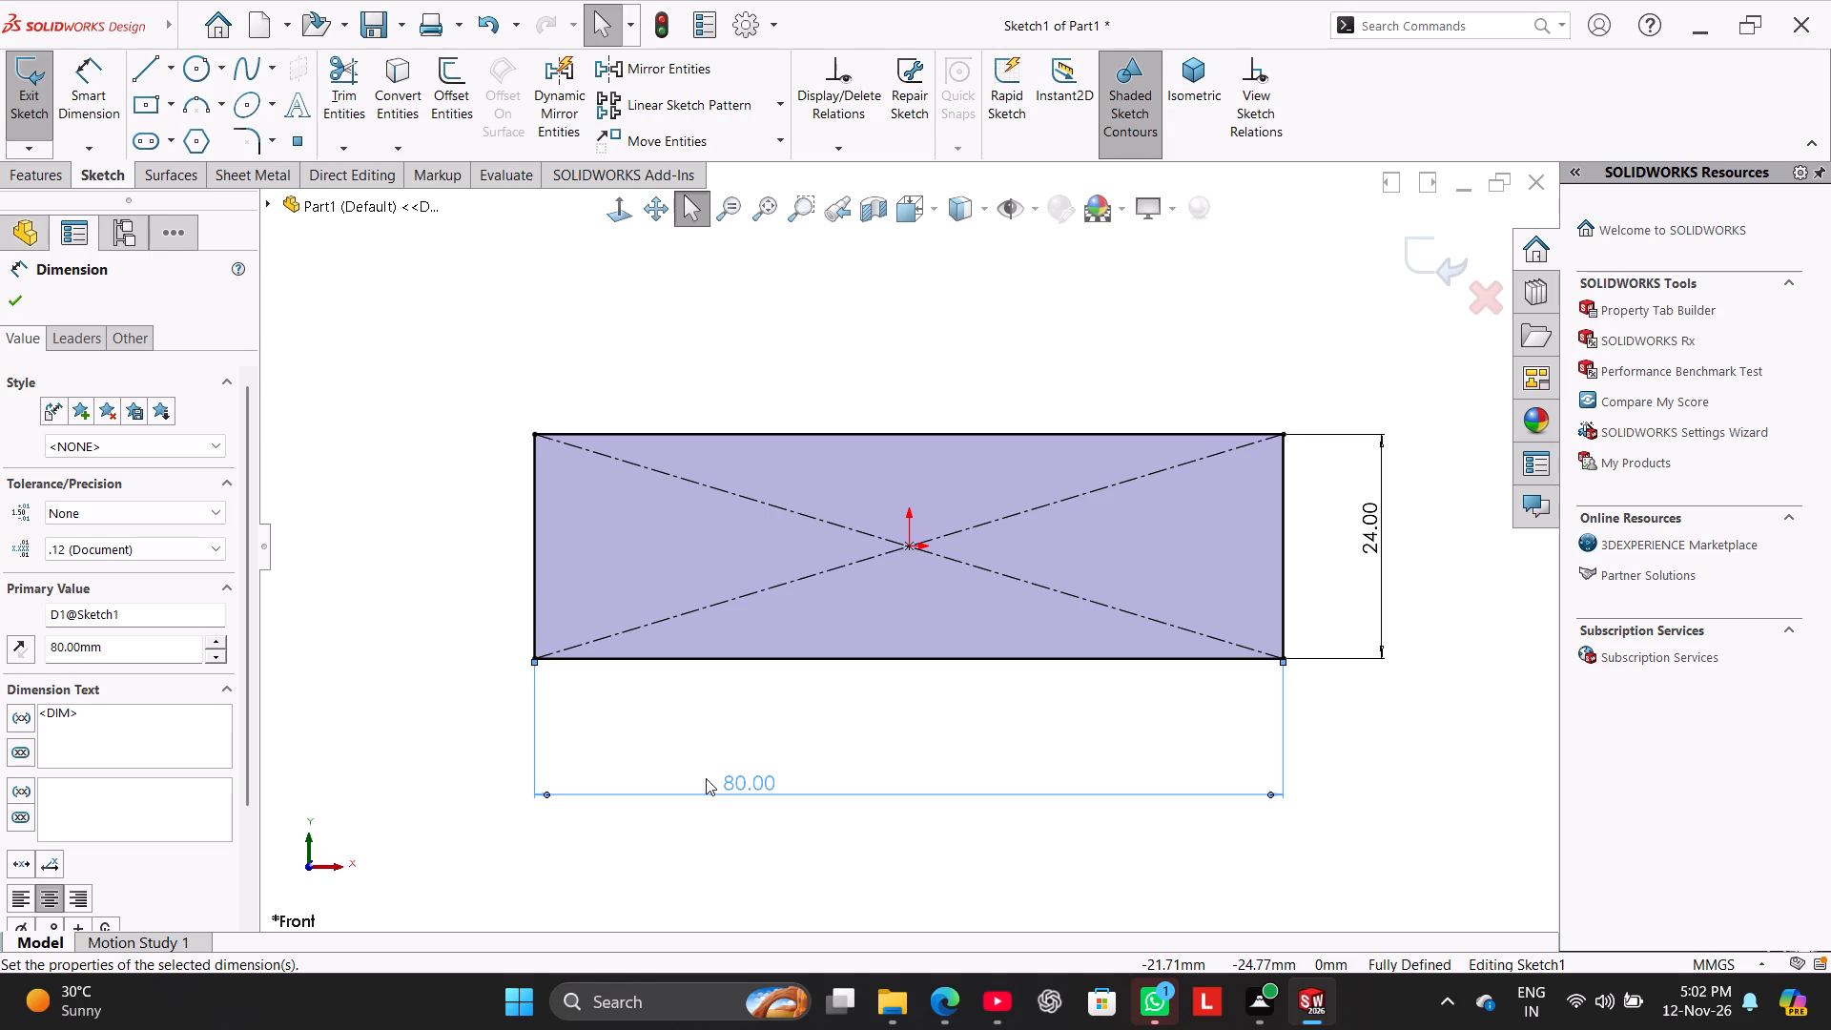
{"action": "double_click", "coordinate": [1374, 531]}
{"action": "type", "text": "20"}
{"action": "key", "text": "Return"}
{"action": "right_click", "coordinate": [1127, 360]}
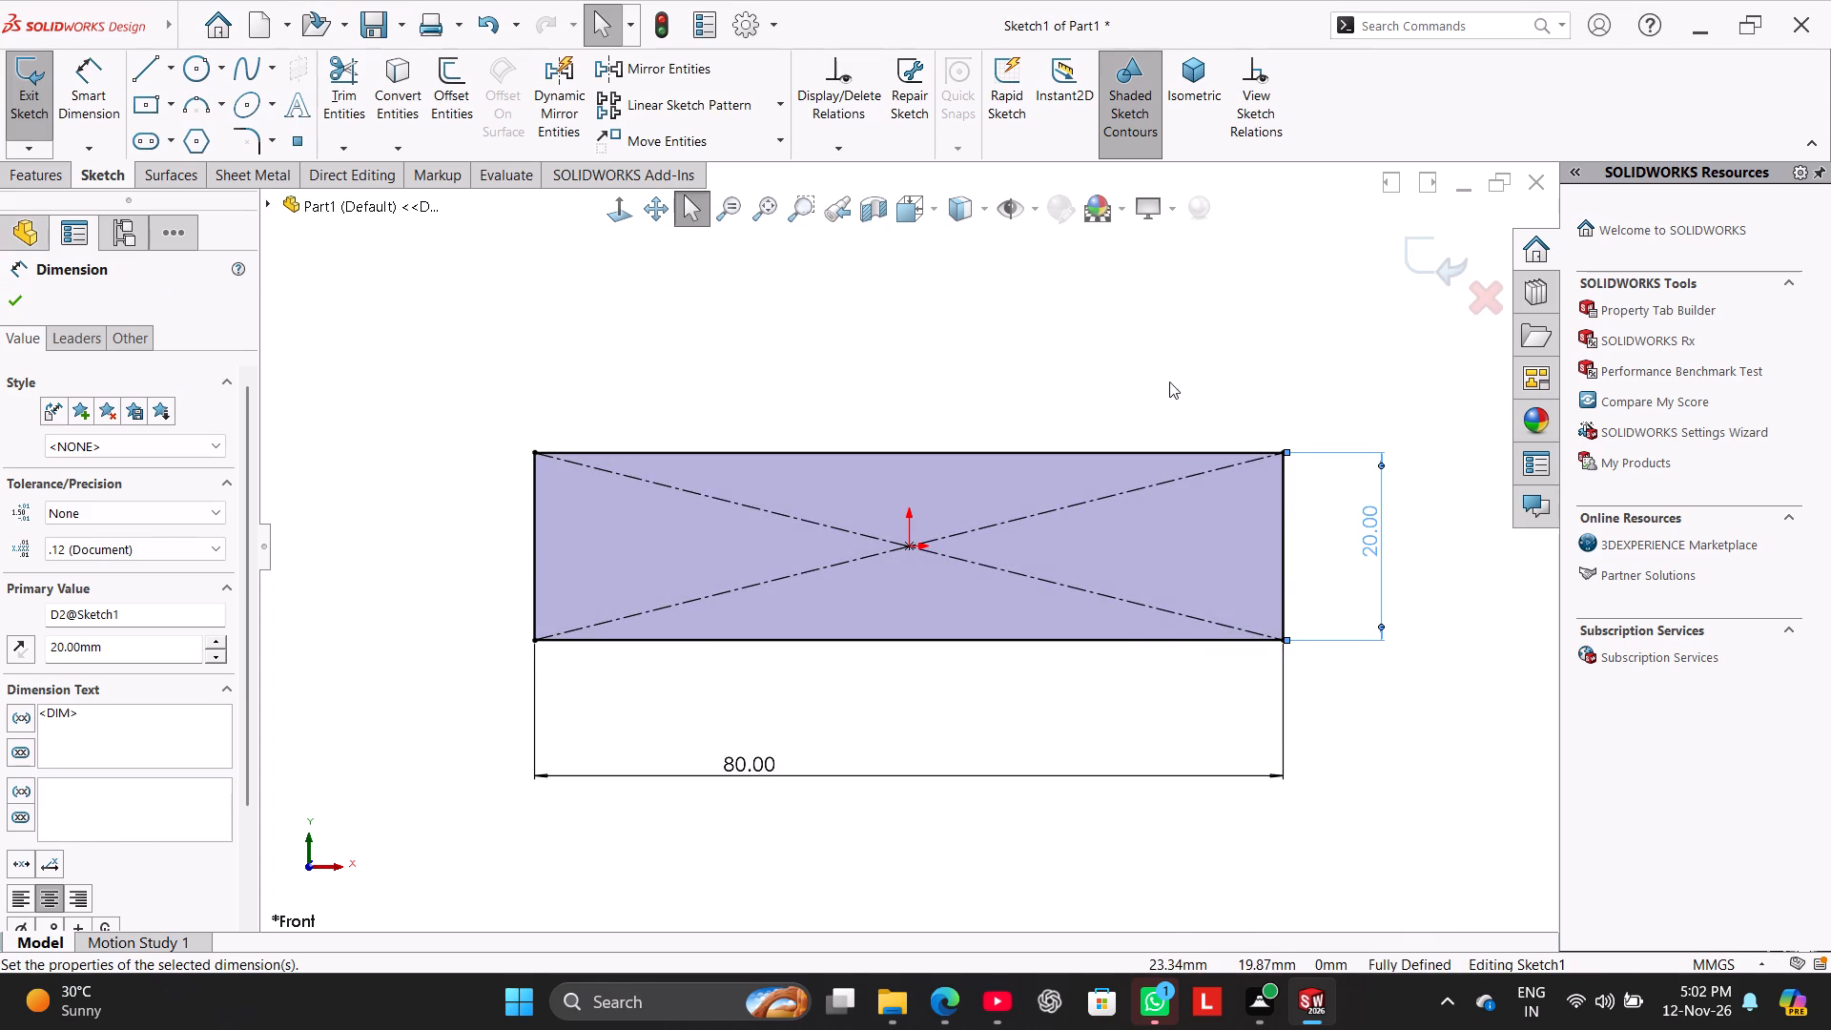
{"action": "left_click", "coordinate": [1063, 378]}
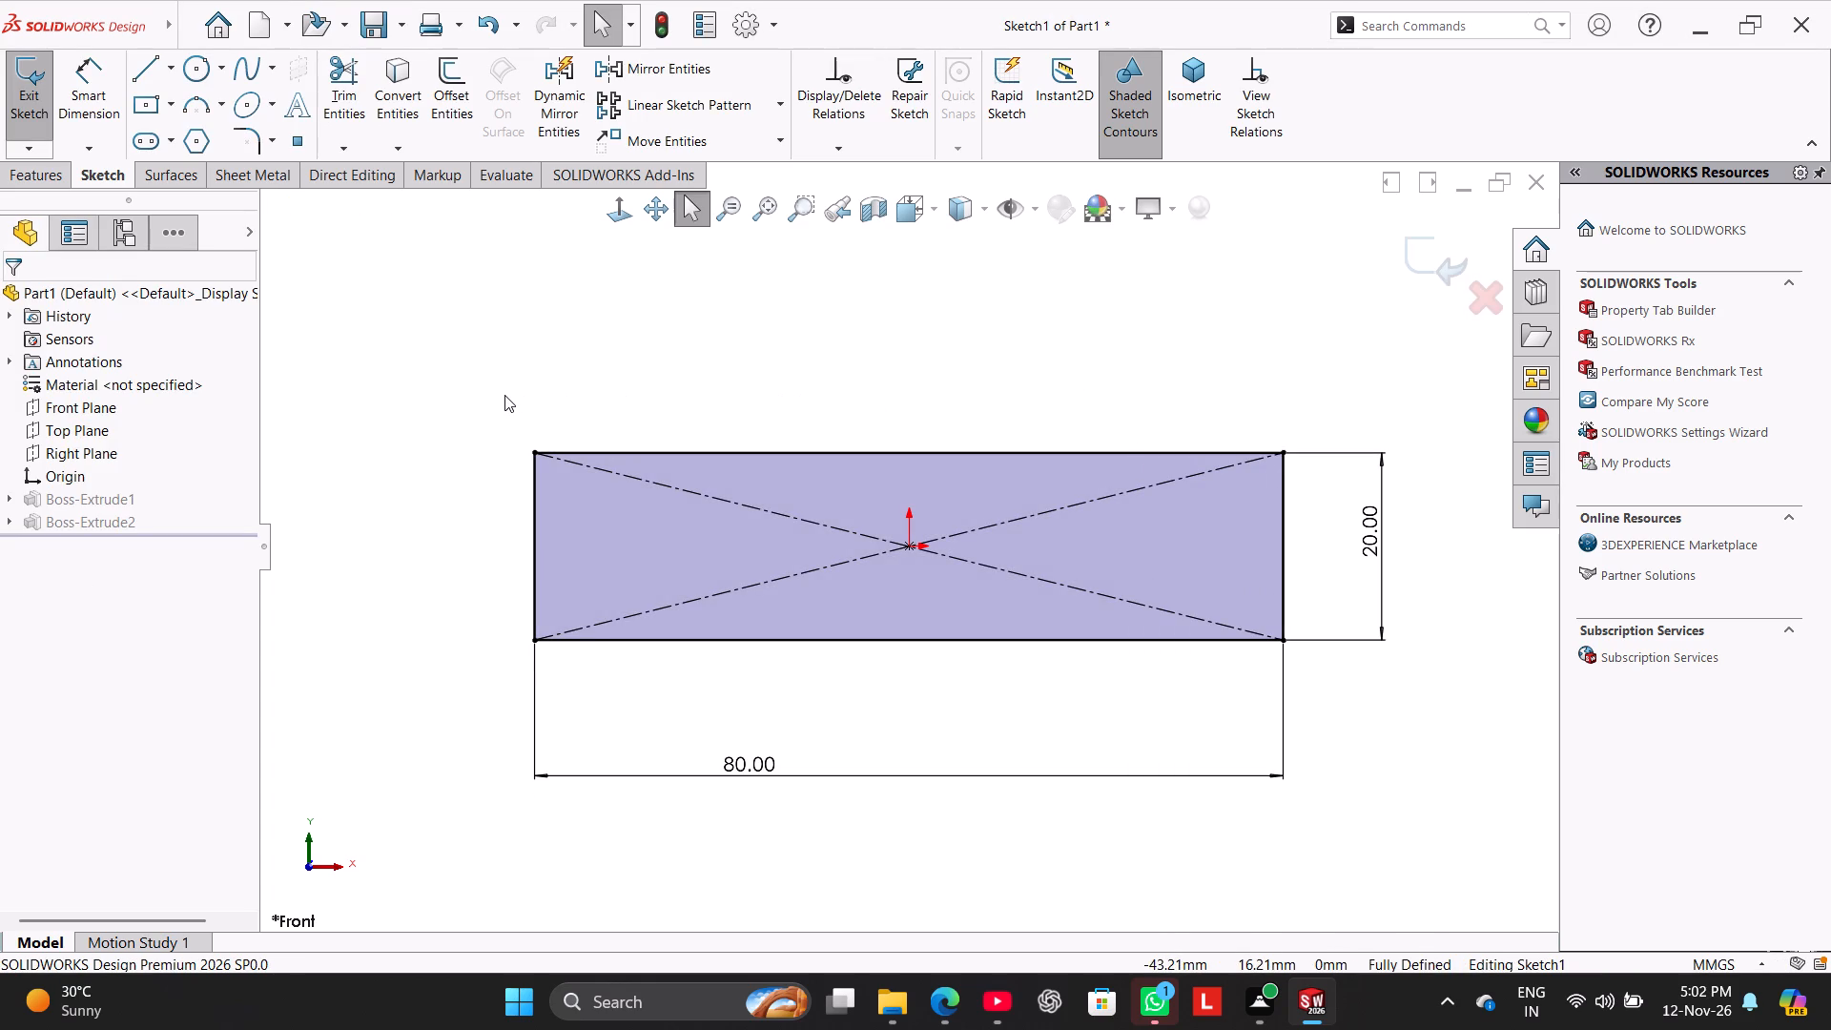
{"action": "left_click", "coordinate": [40, 98]}
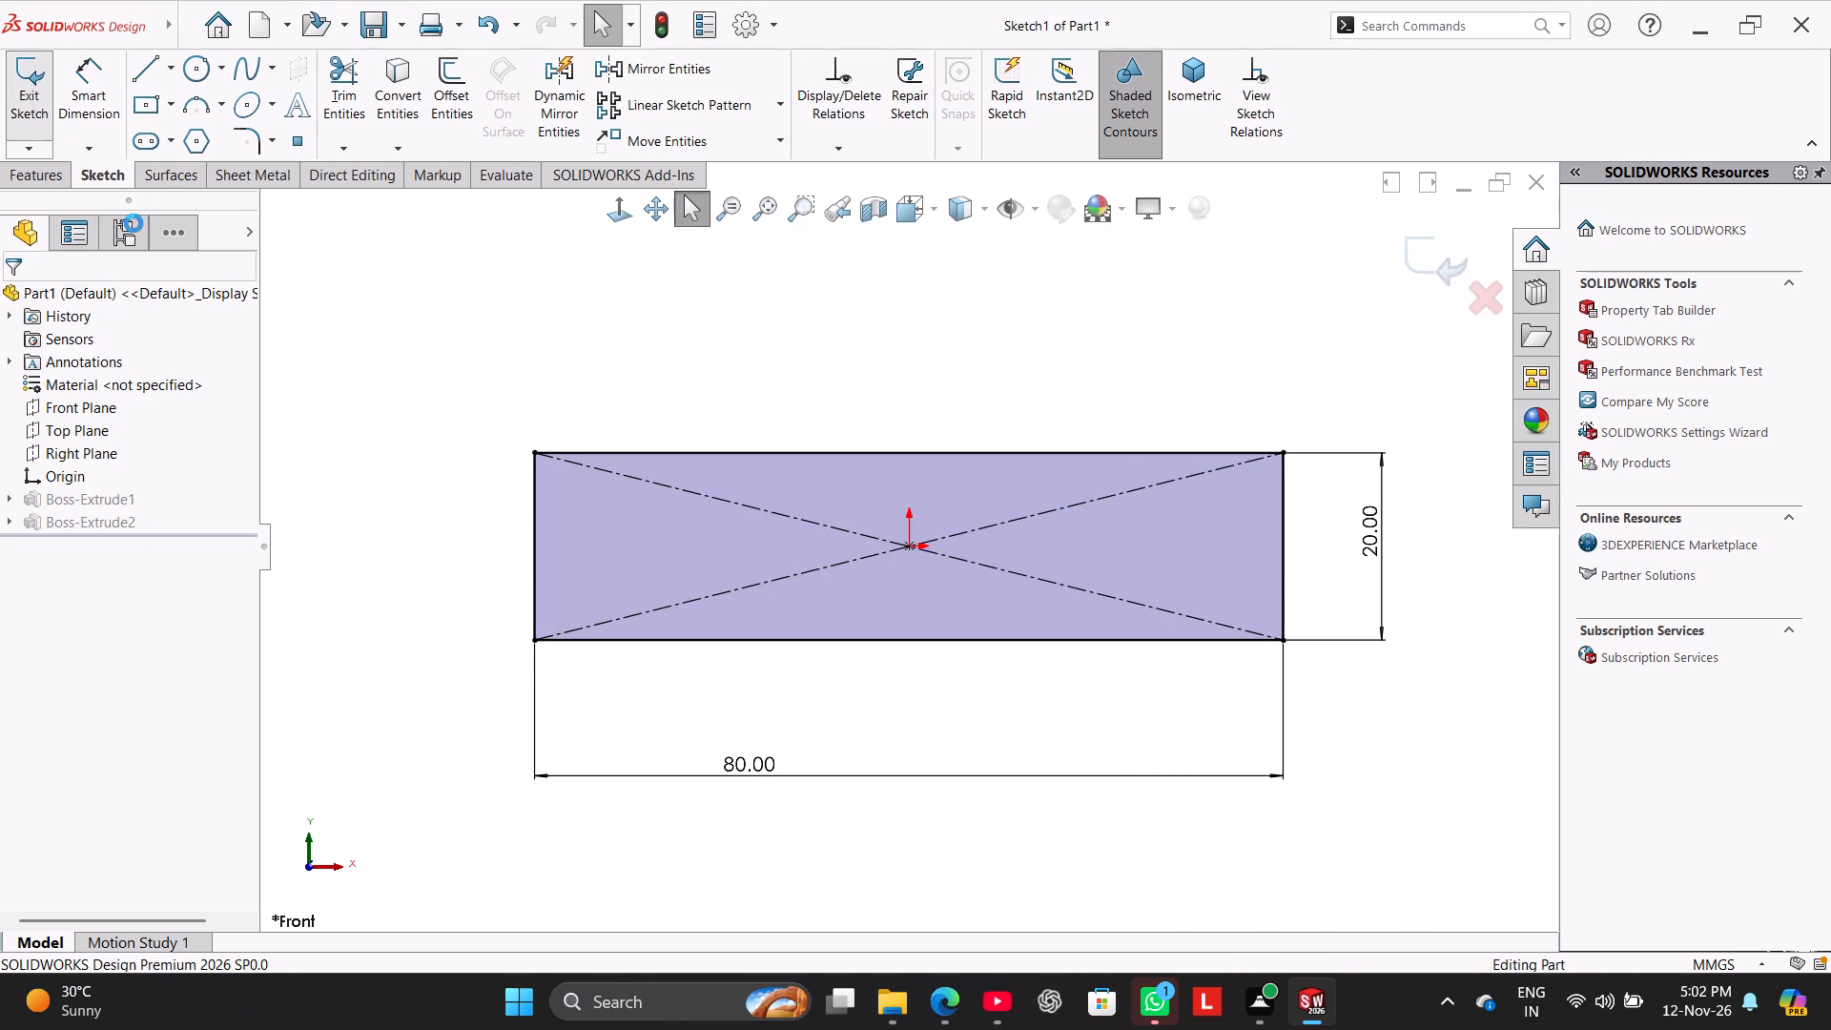
Sketch on the Right Plane a sloped line about 81 mm long at 45° from the block's top front corner, continued to the boss's near top corner.
{"action": "right_click_drag", "start_coordinate": [459, 598], "coordinate": [678, 403]}
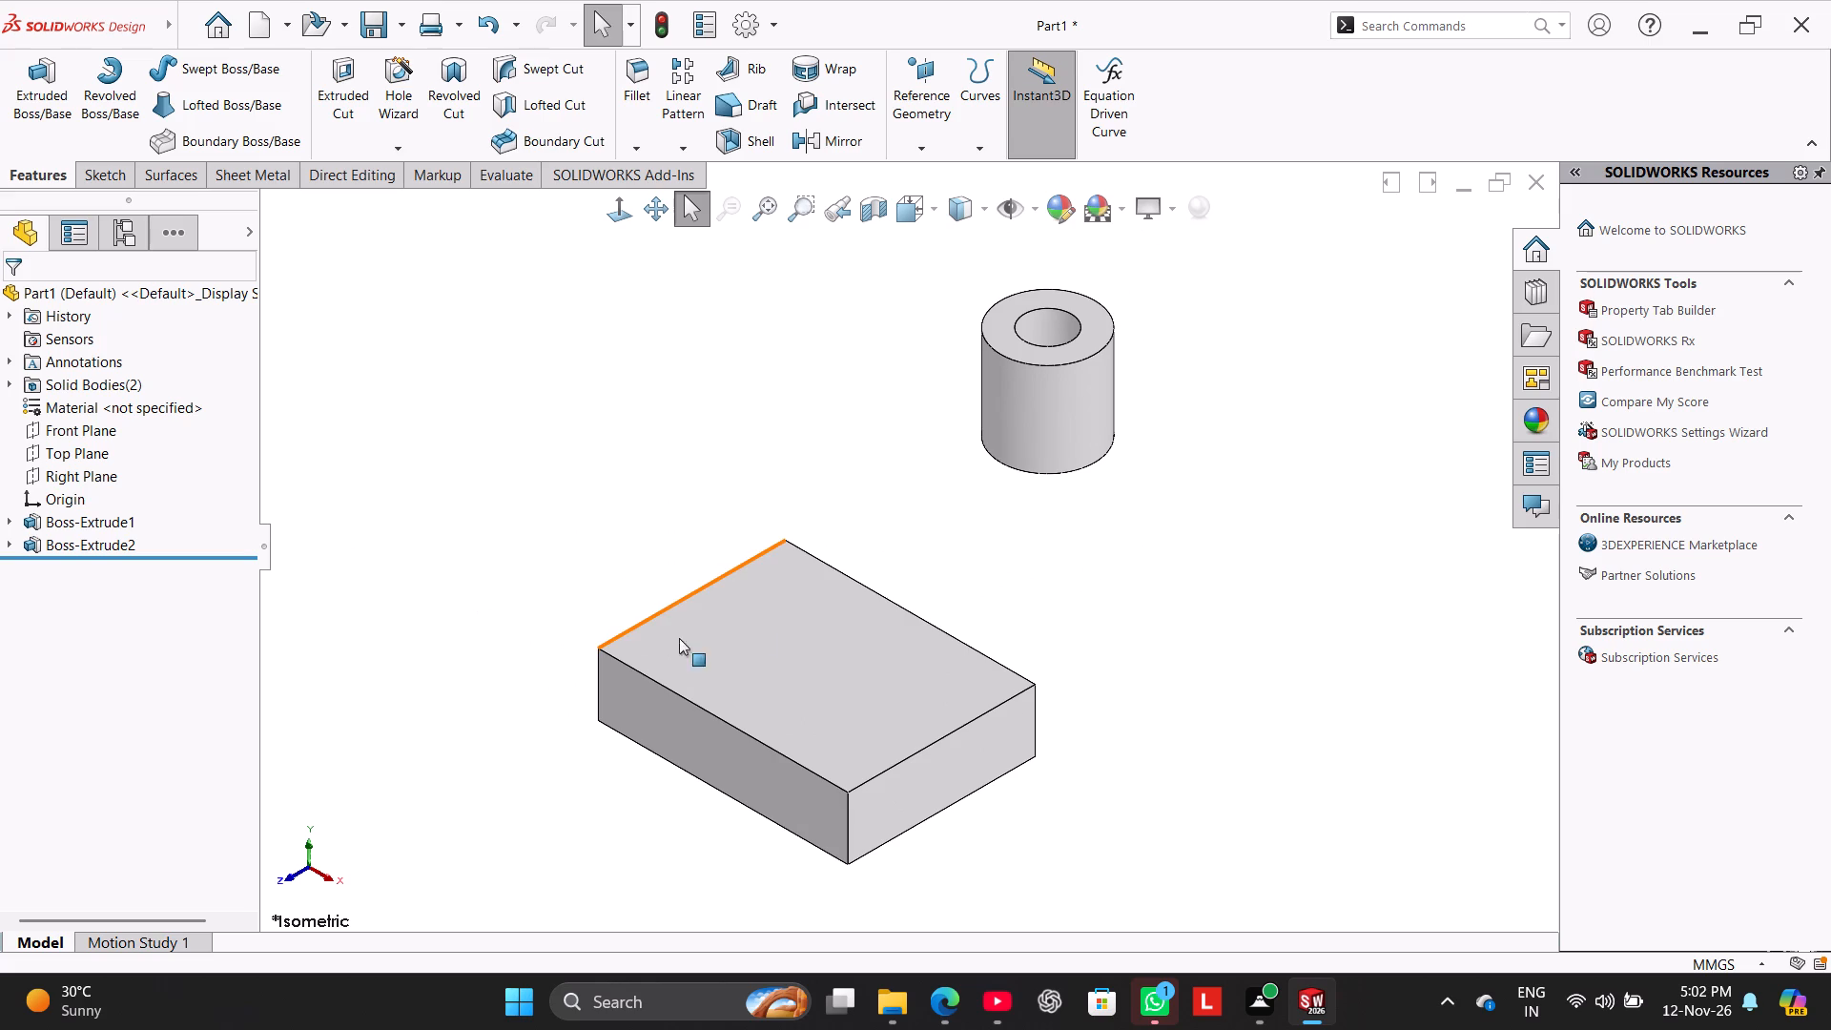
{"action": "left_click", "coordinate": [113, 471]}
{"action": "left_click", "coordinate": [133, 437]}
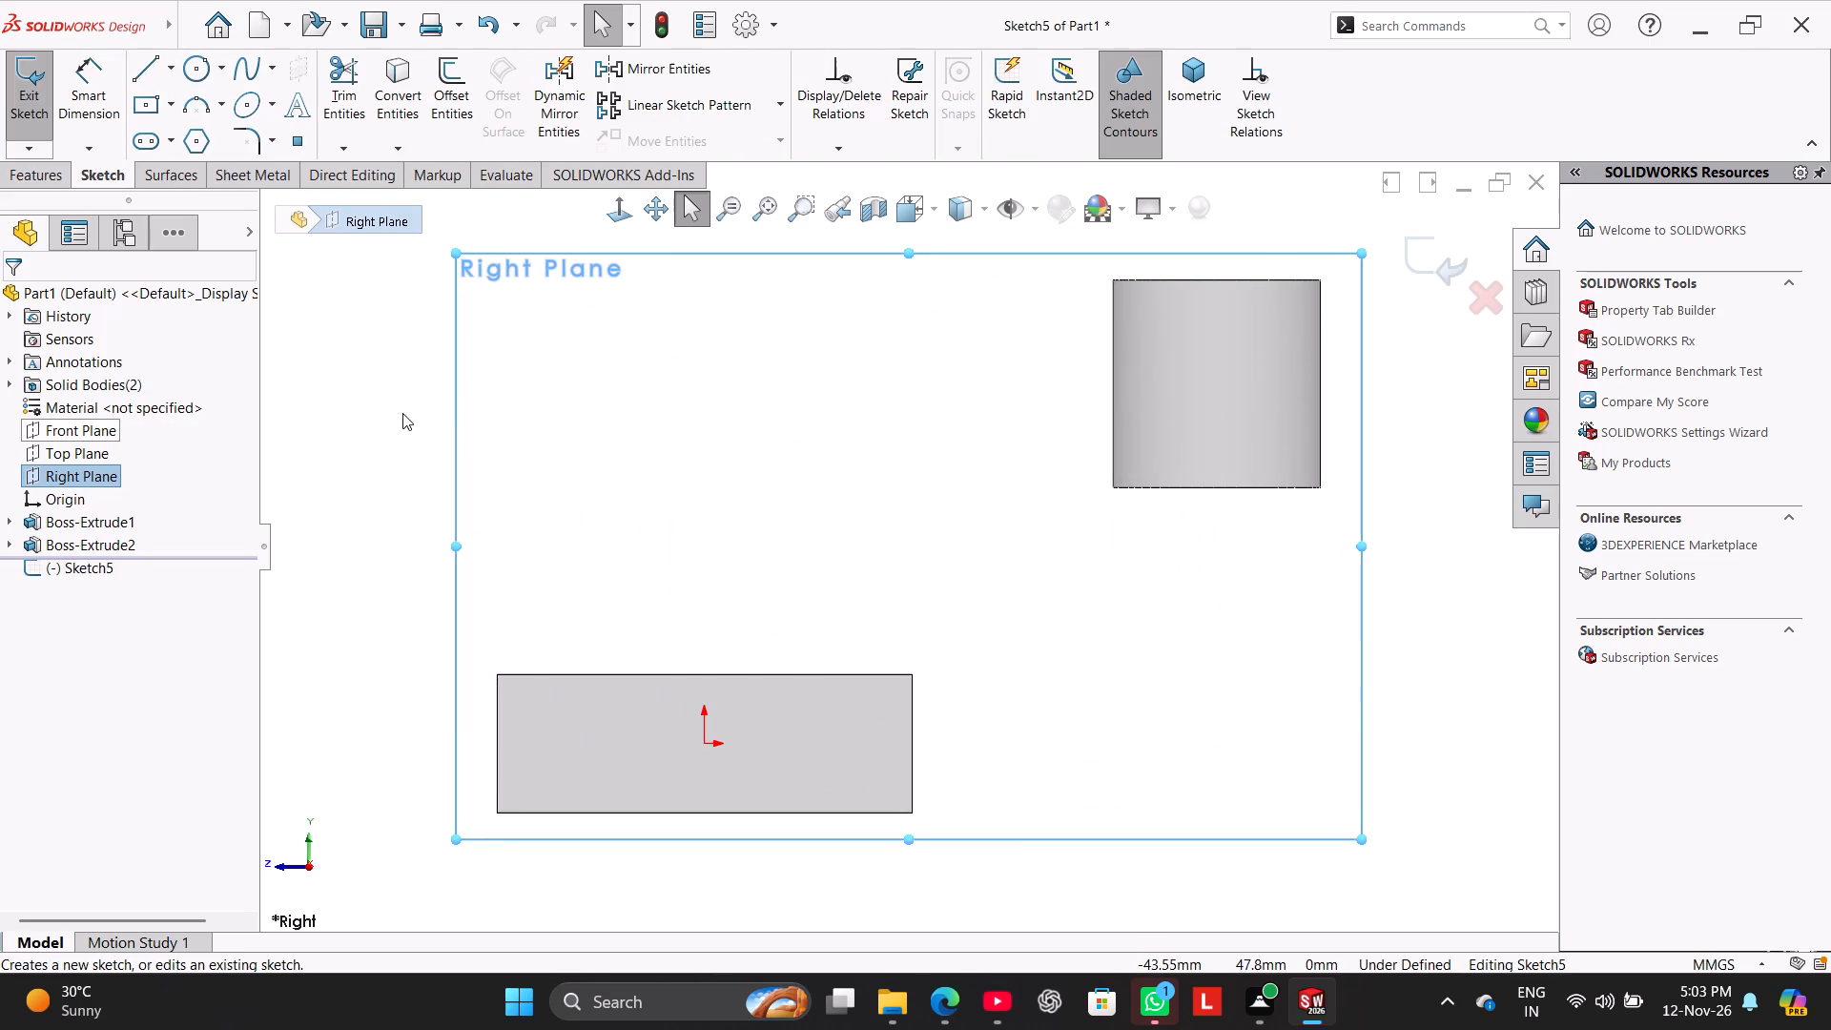
{"action": "left_click", "coordinate": [402, 413]}
{"action": "left_click", "coordinate": [139, 66]}
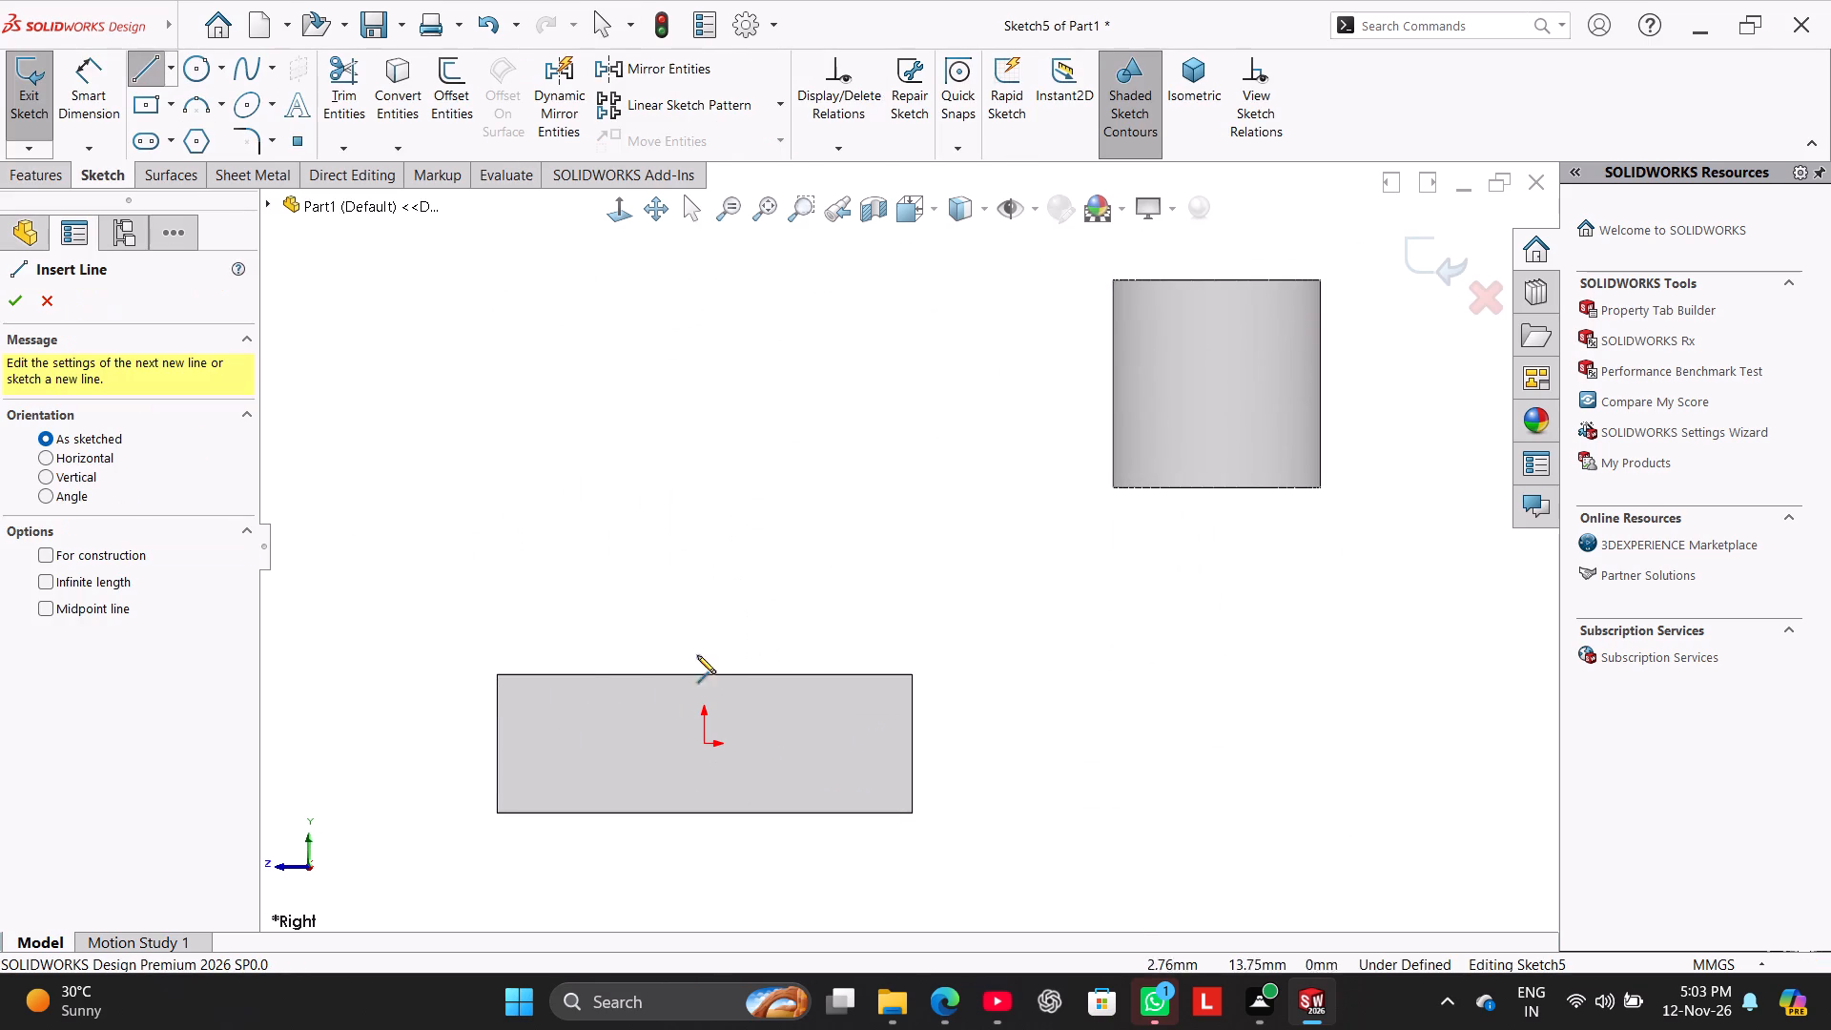
{"action": "left_click", "coordinate": [496, 676]}
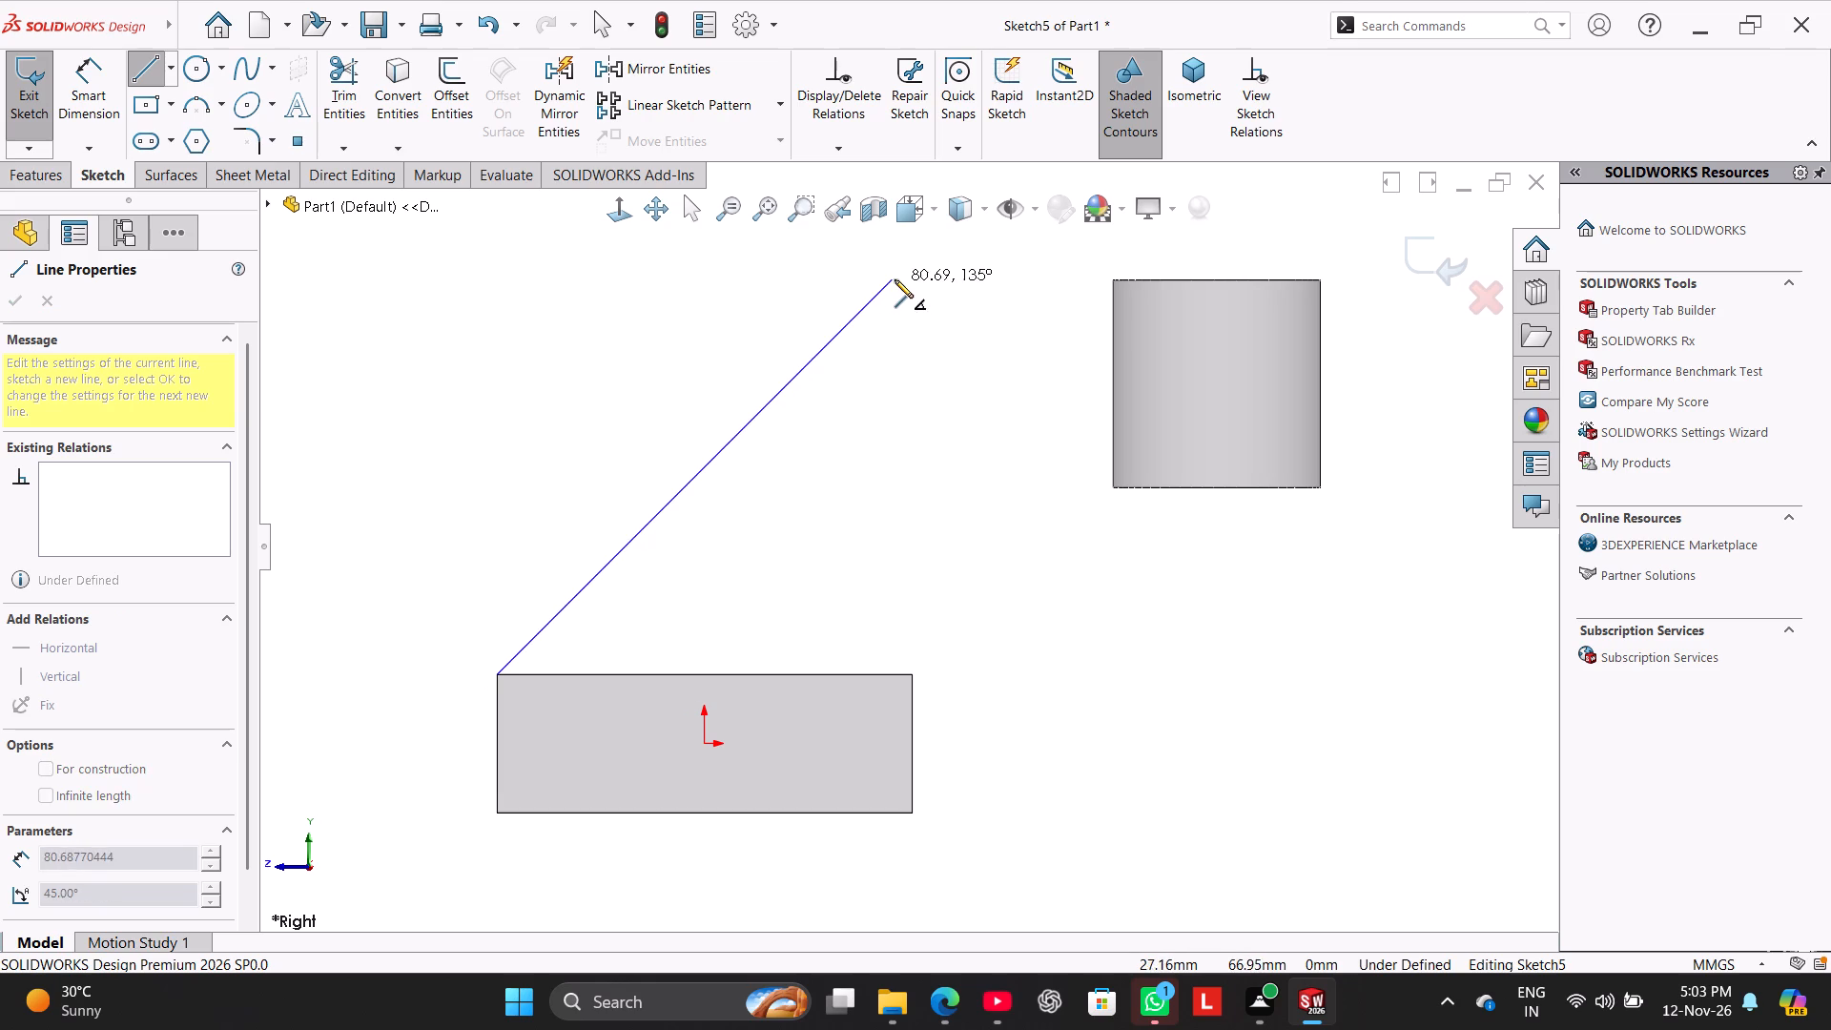
{"action": "left_click", "coordinate": [895, 278]}
{"action": "left_click", "coordinate": [1109, 281]}
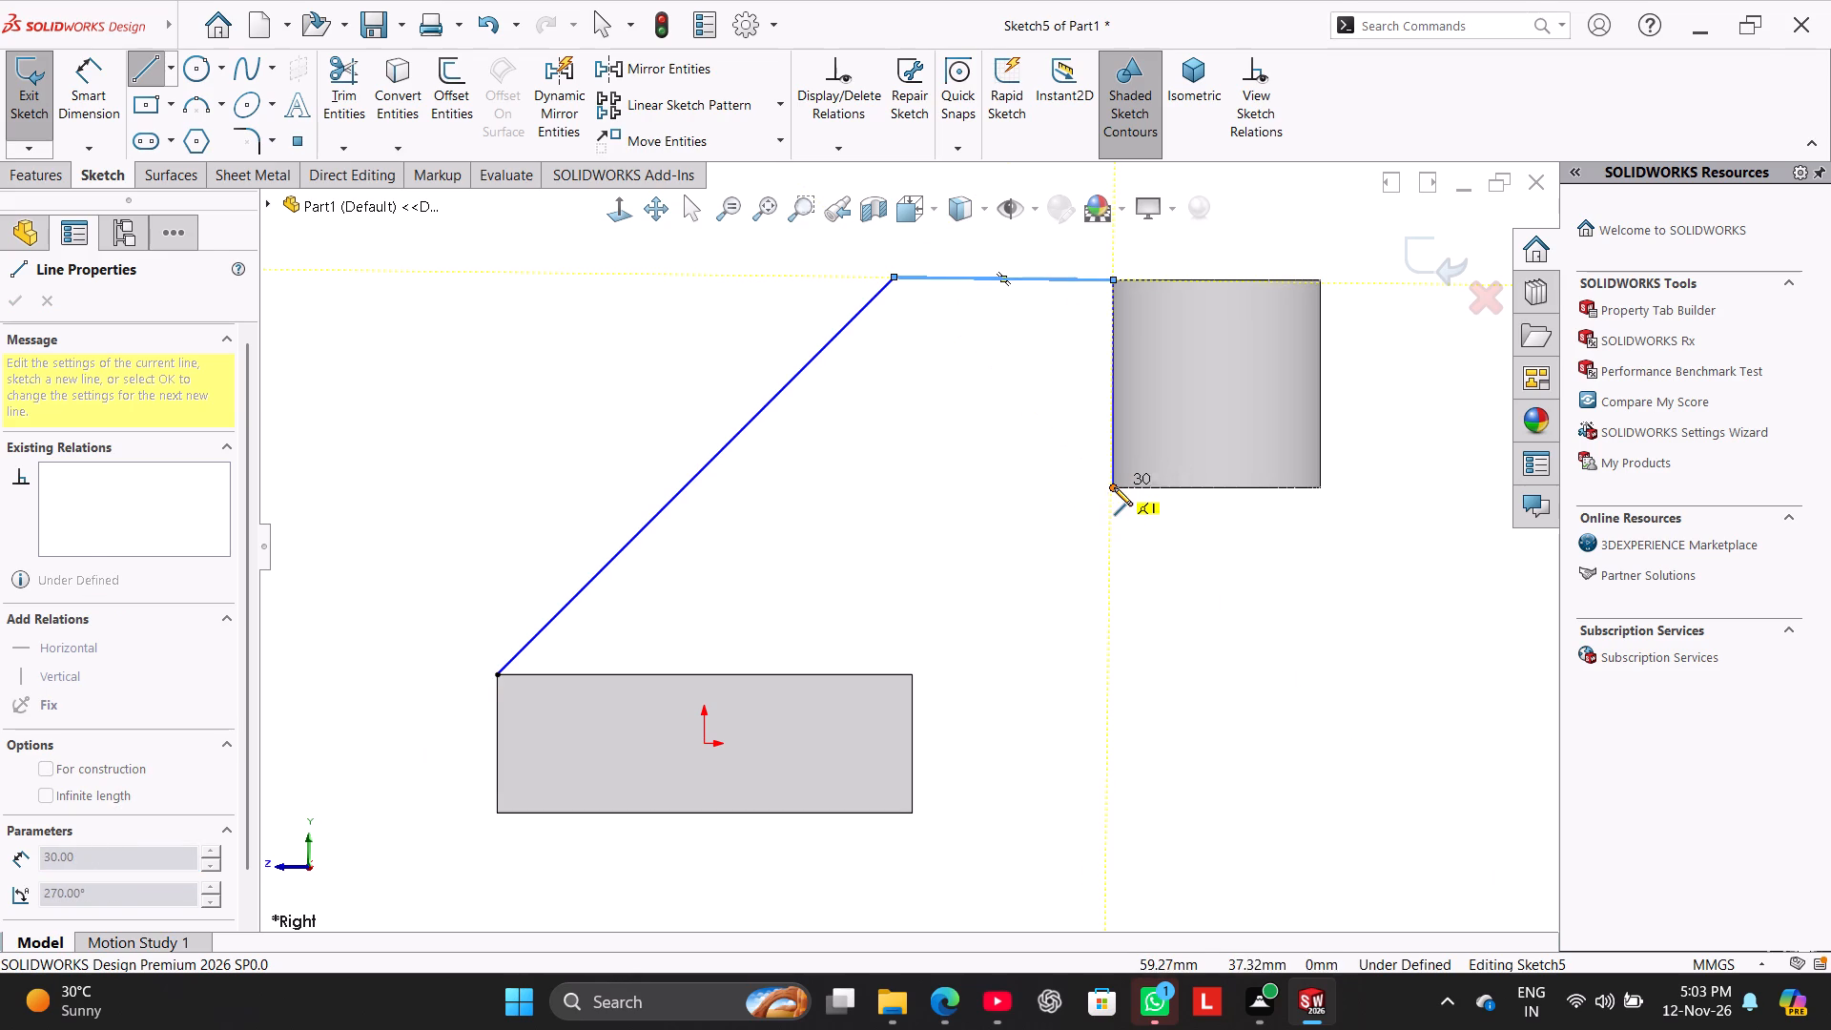
{"action": "right_click", "coordinate": [982, 530]}
{"action": "left_click", "coordinate": [1030, 537]}
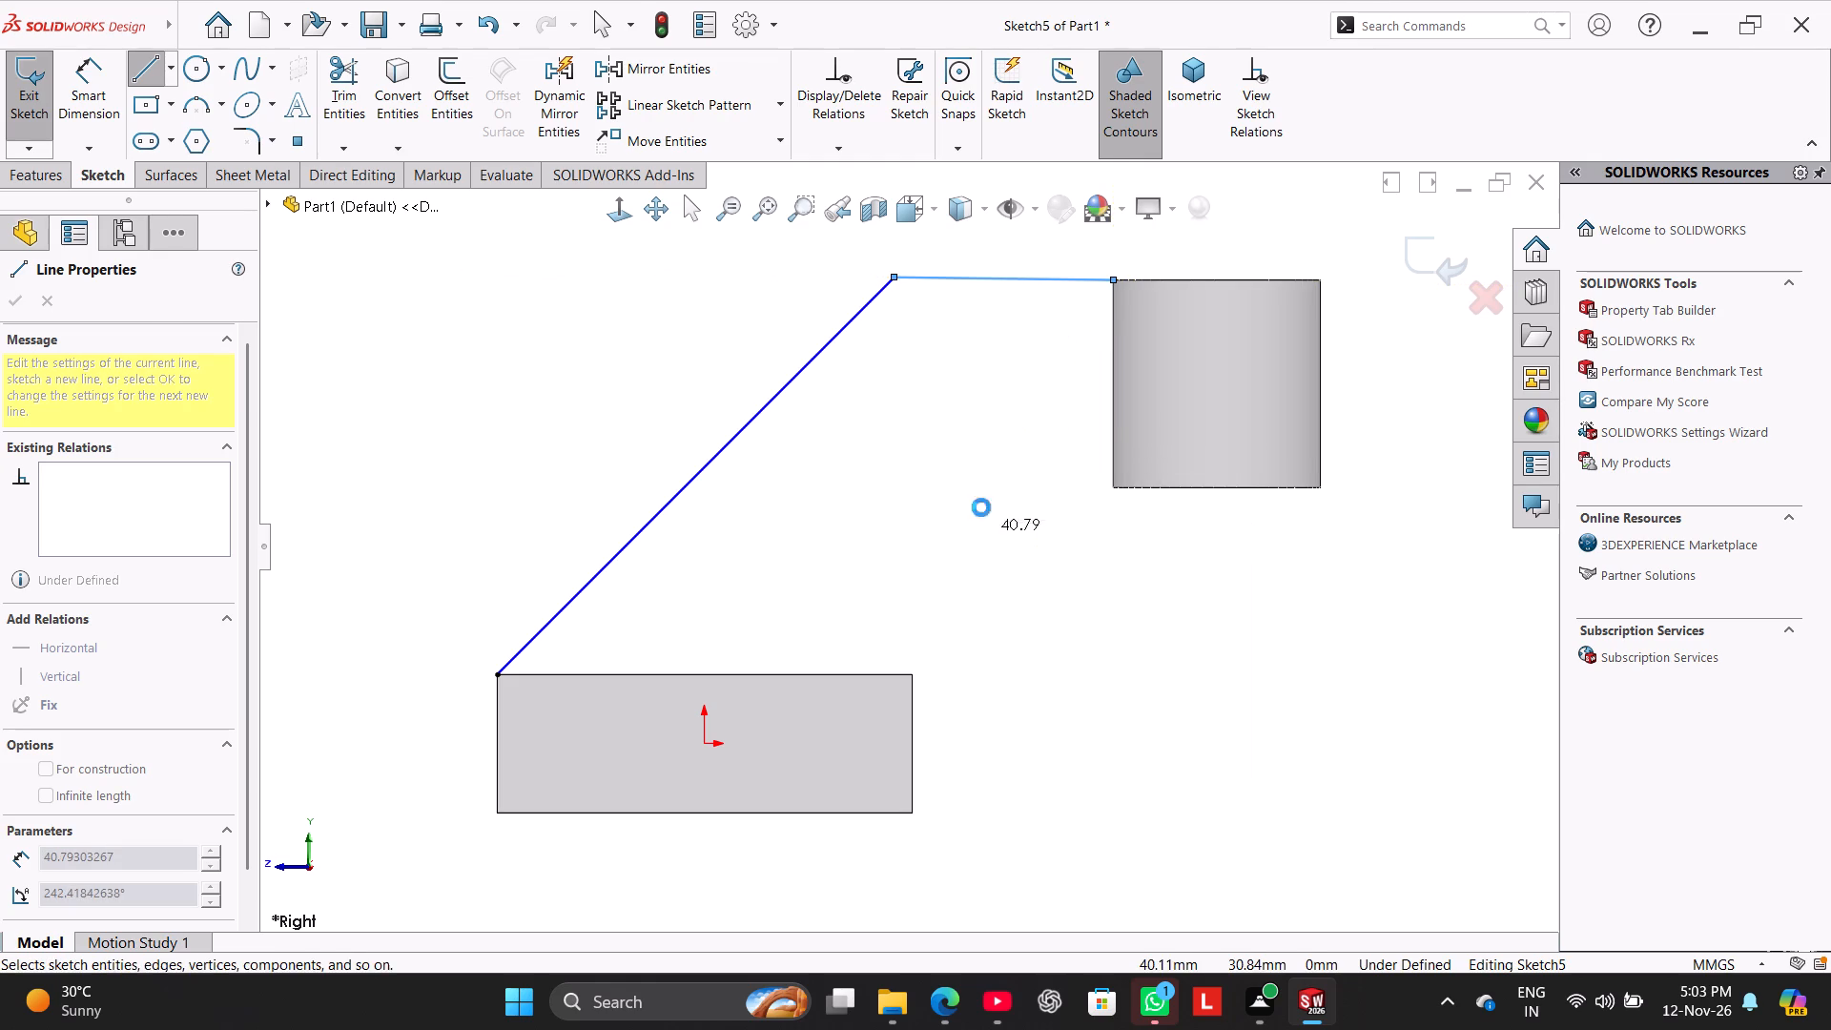
Sketch the arm's lower sloped line from the block's top rear corner to the boss's near bottom corner.
{"action": "left_click", "coordinate": [142, 63]}
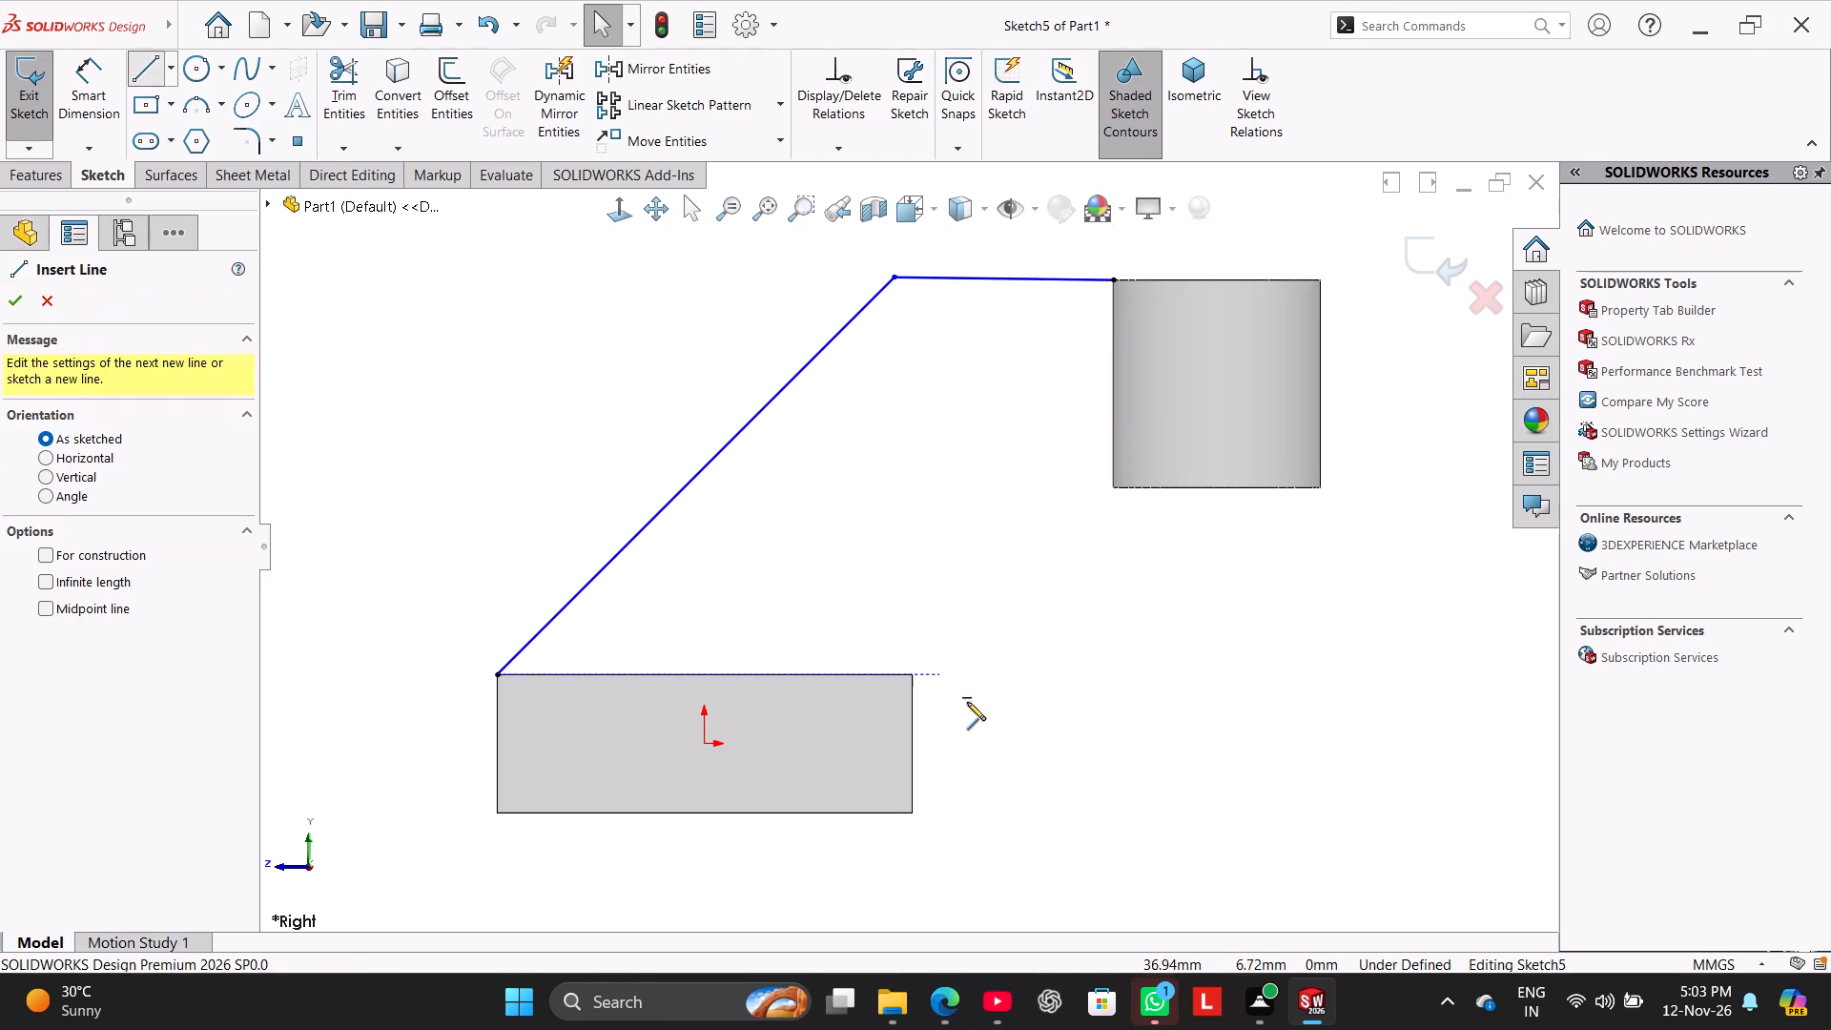
{"action": "left_click", "coordinate": [911, 676]}
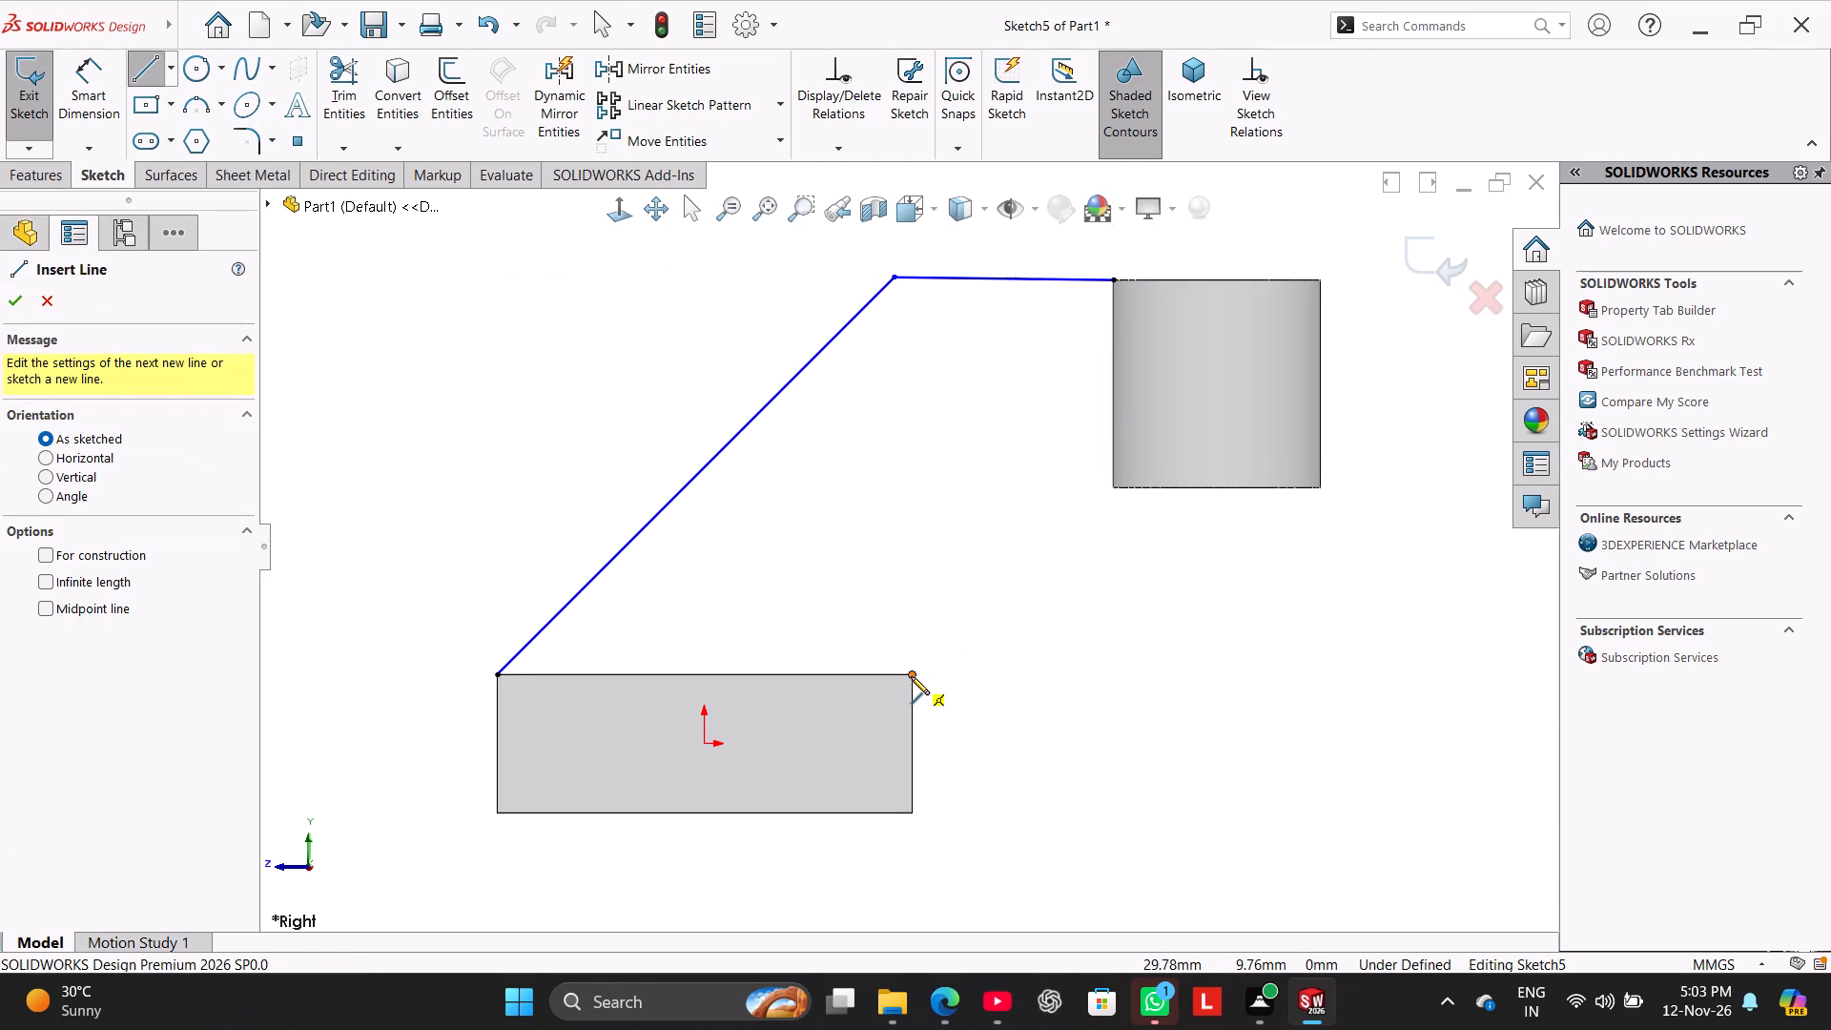
{"action": "left_click", "coordinate": [1114, 488]}
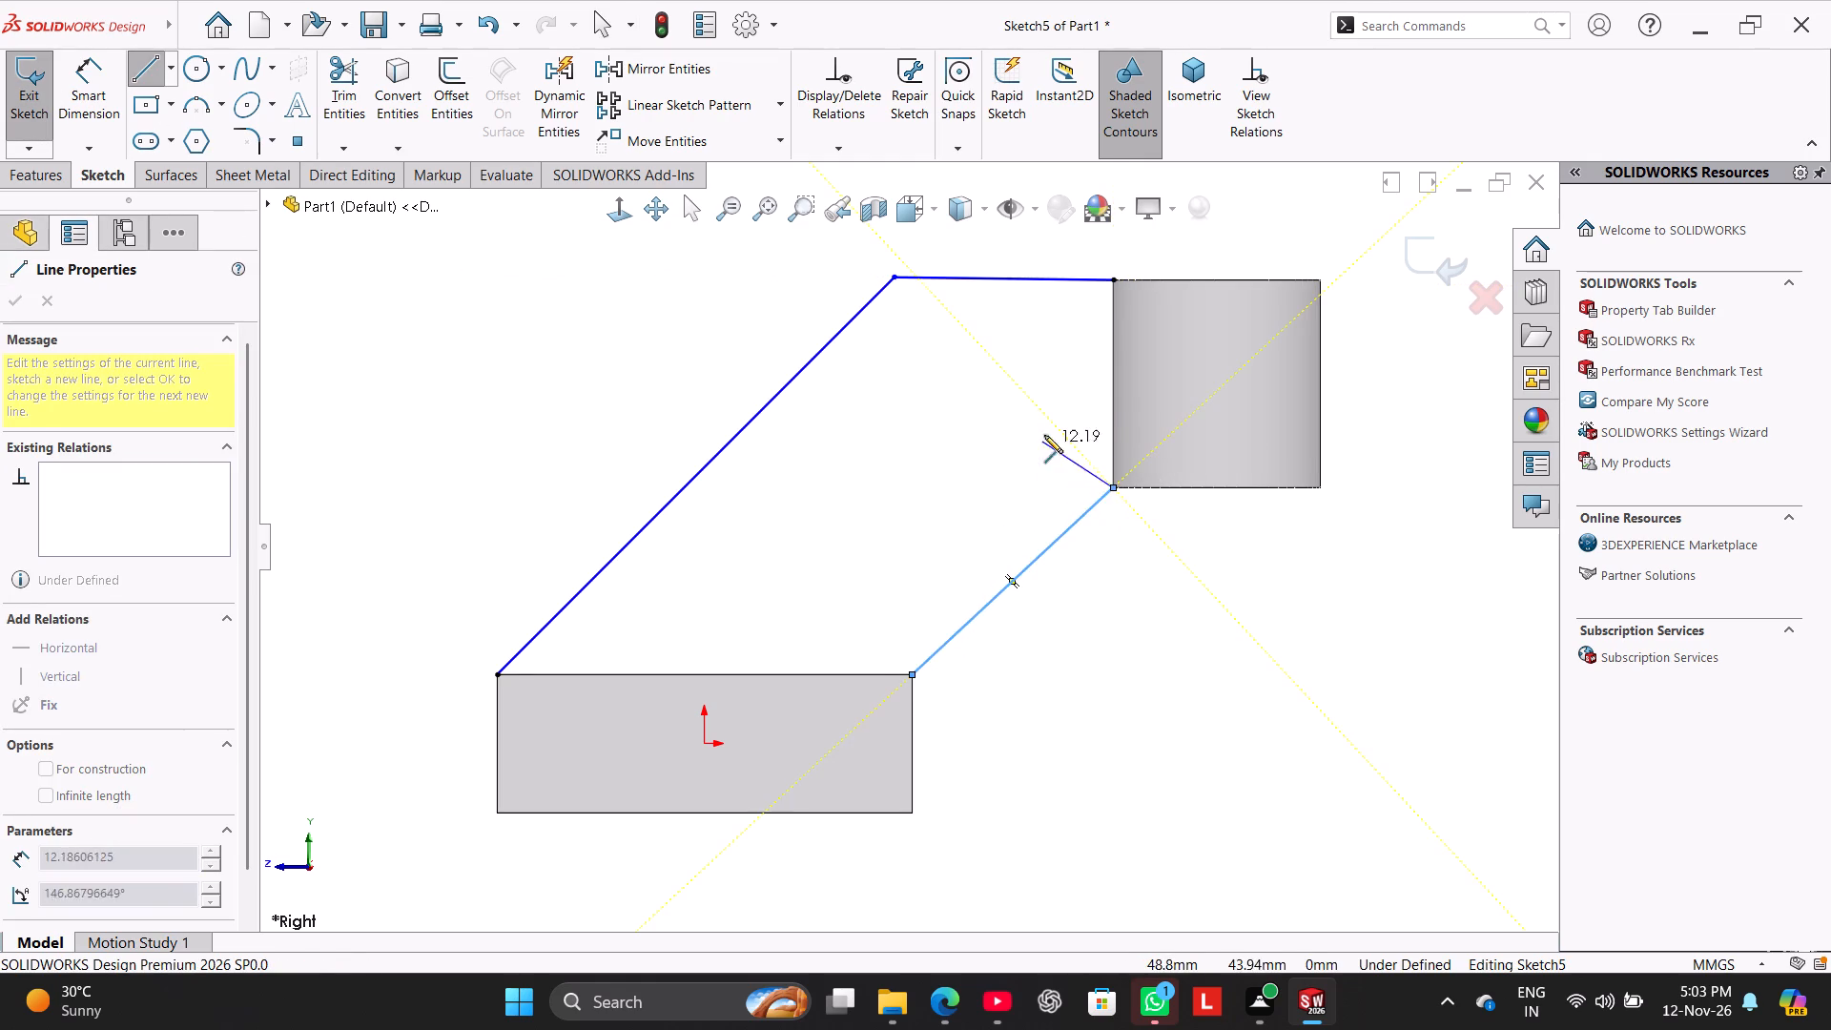
{"action": "right_click", "coordinate": [985, 425]}
{"action": "left_click", "coordinate": [1013, 441]}
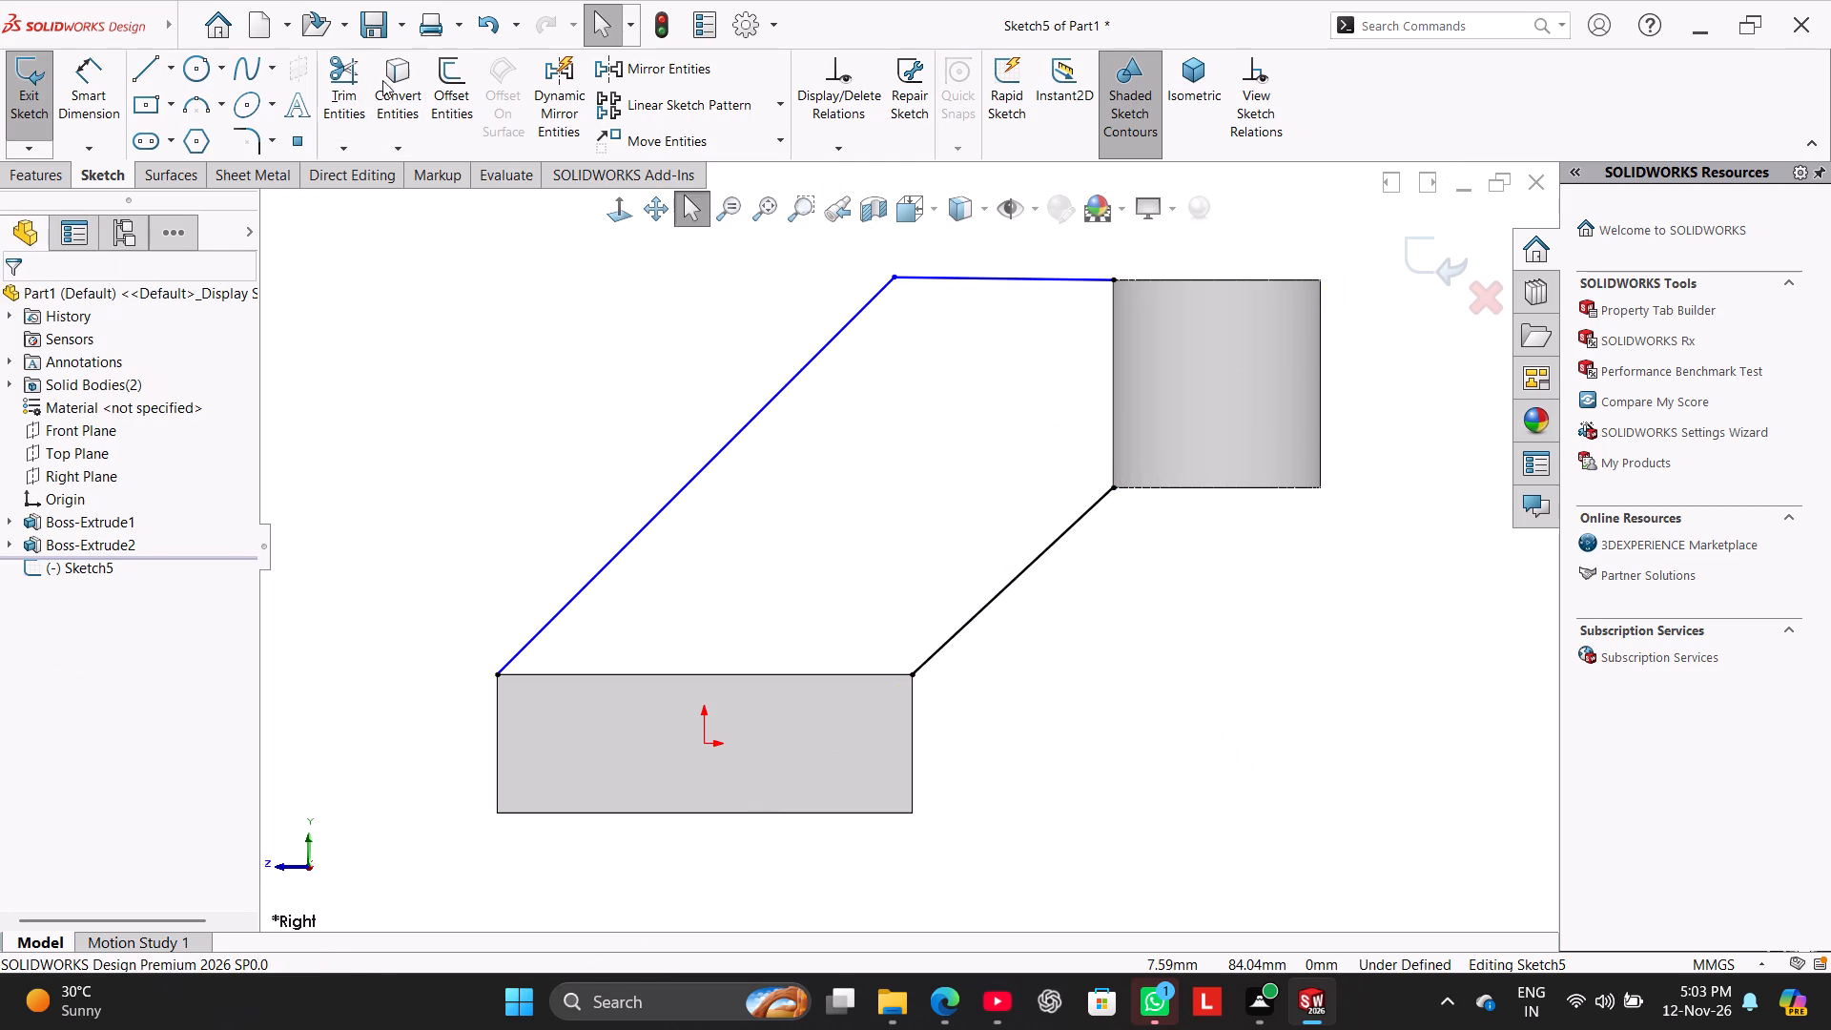
Convert the boss's near vertical edge into the arm sketch.
{"action": "left_click", "coordinate": [394, 83]}
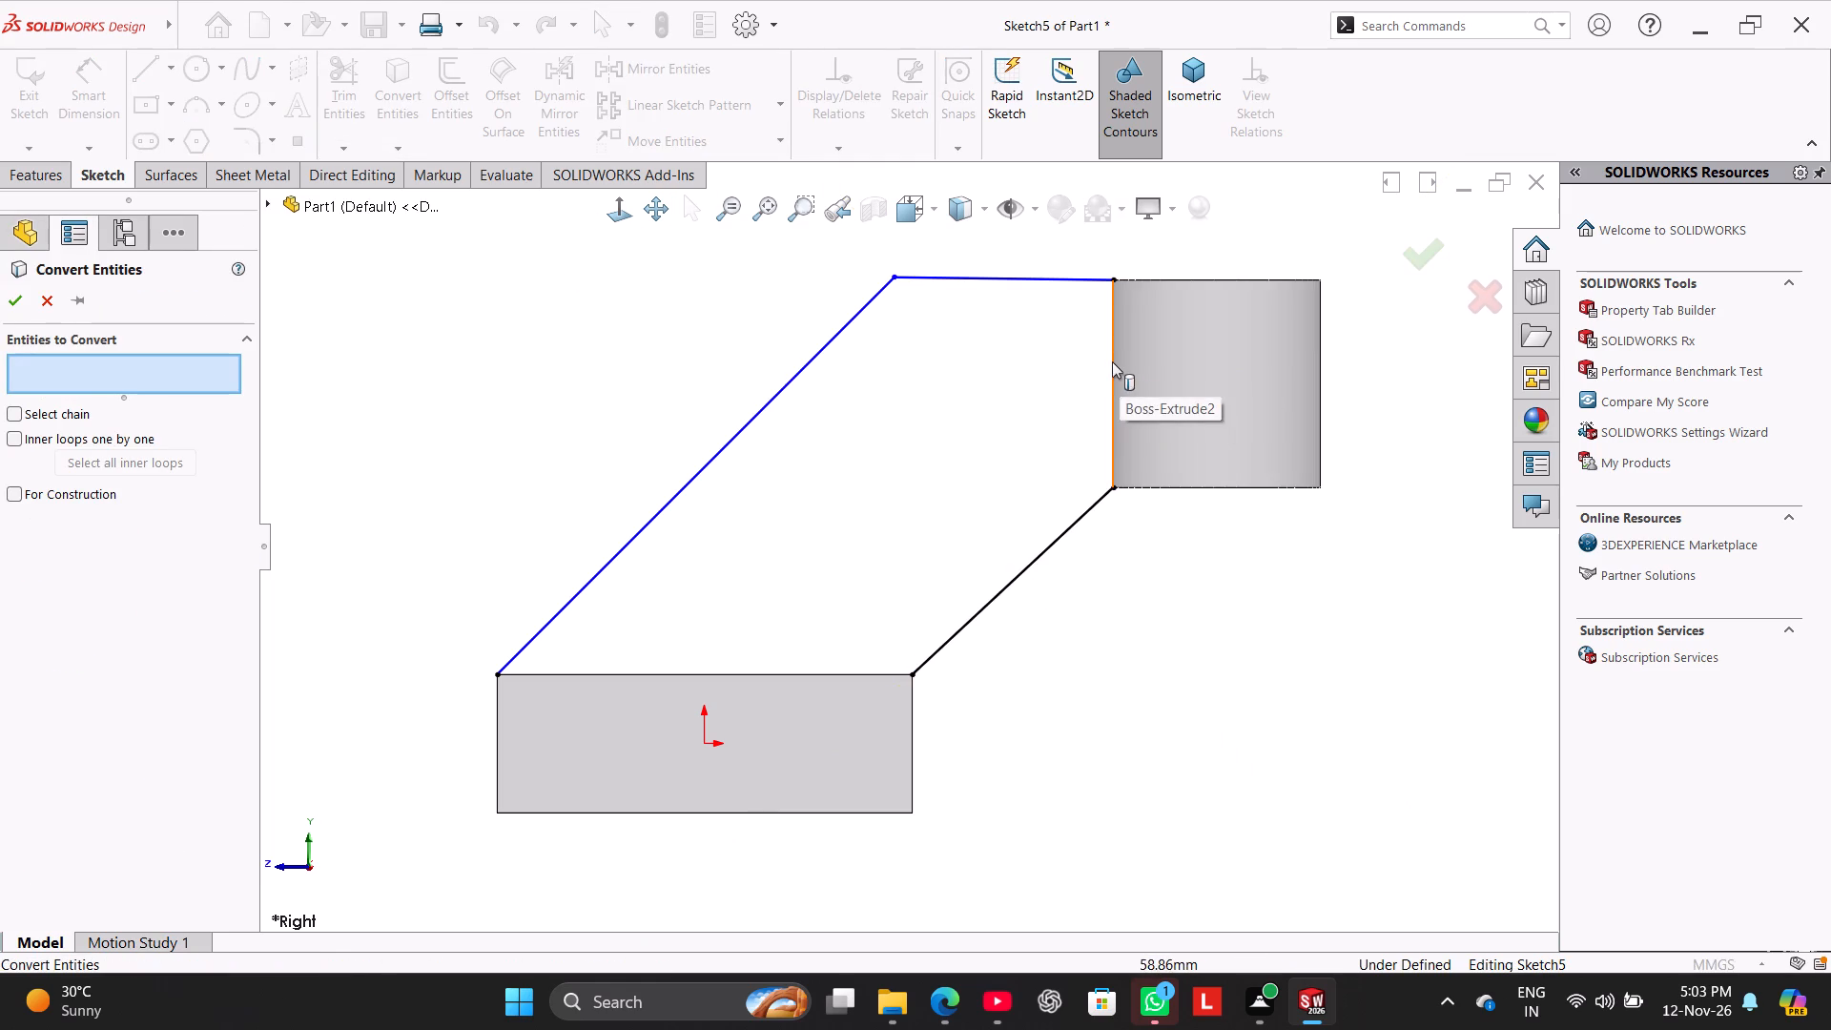
{"action": "left_click", "coordinate": [1112, 361]}
{"action": "left_click", "coordinate": [18, 303]}
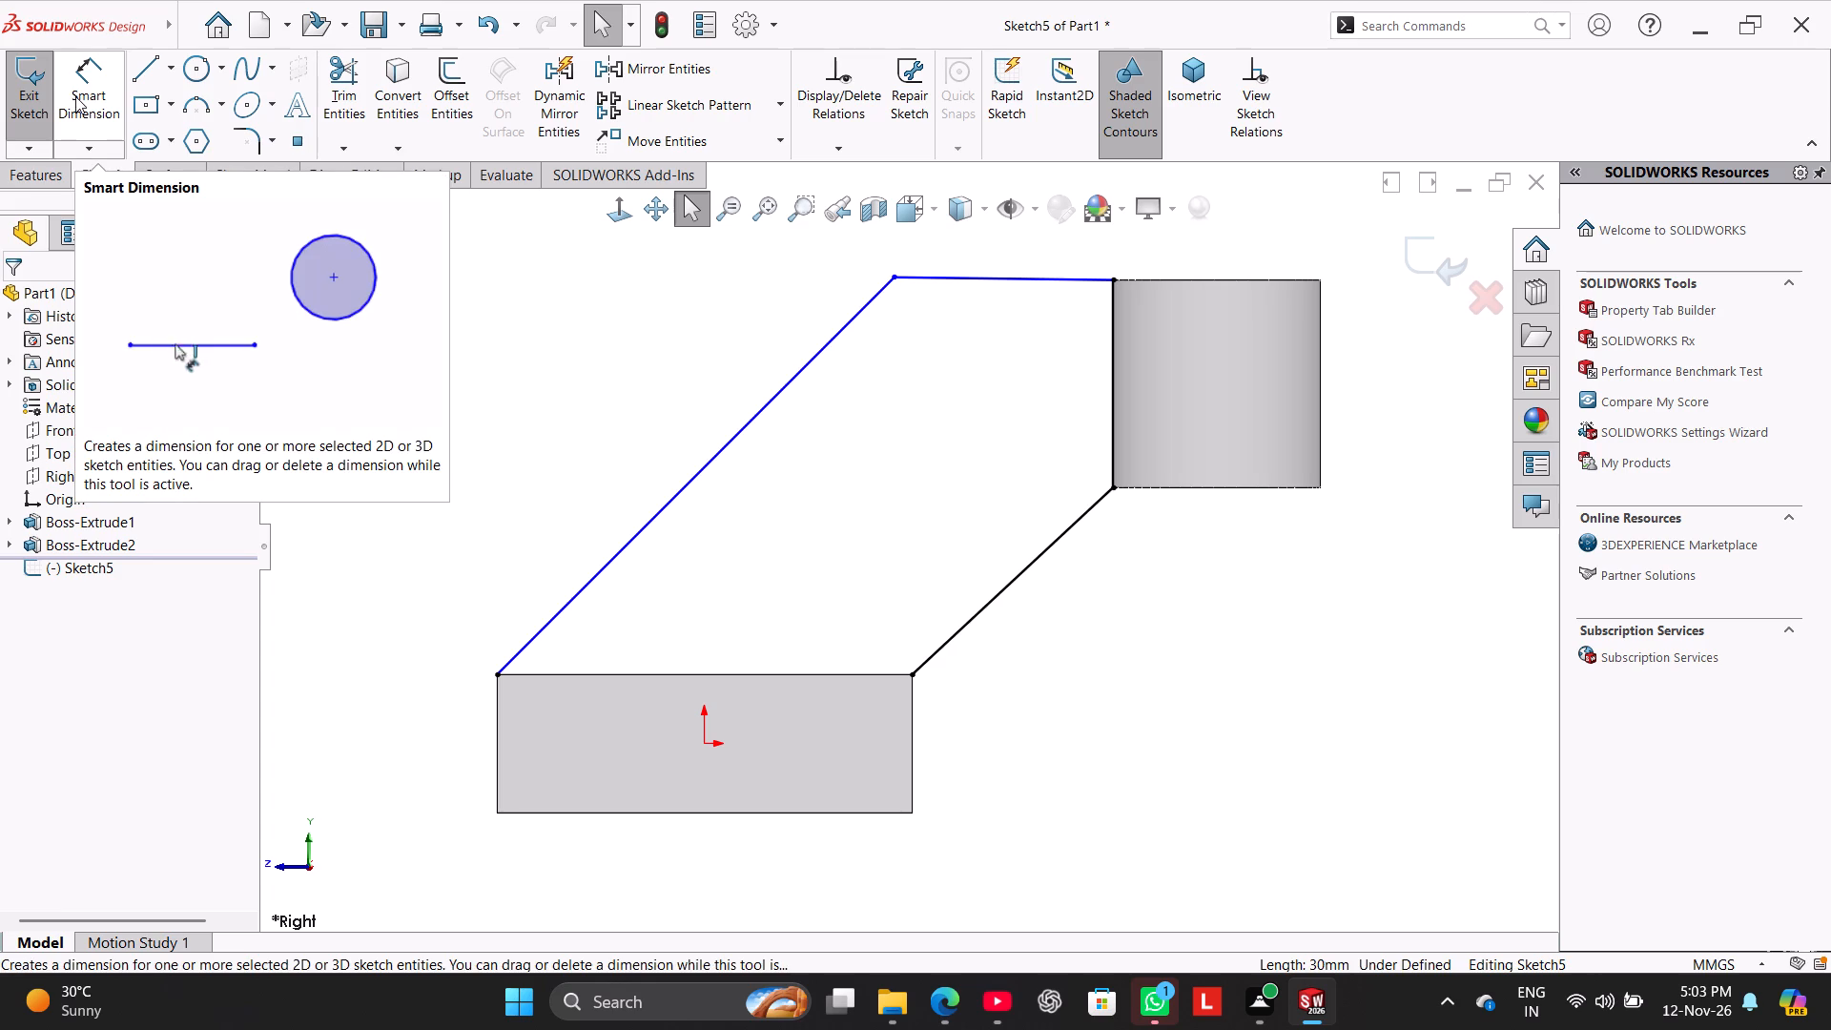
Dimension the horizontal distance between the two ends of the arm's upper sloped line as 68 mm.
{"action": "left_click", "coordinate": [75, 96]}
{"action": "left_click", "coordinate": [499, 676]}
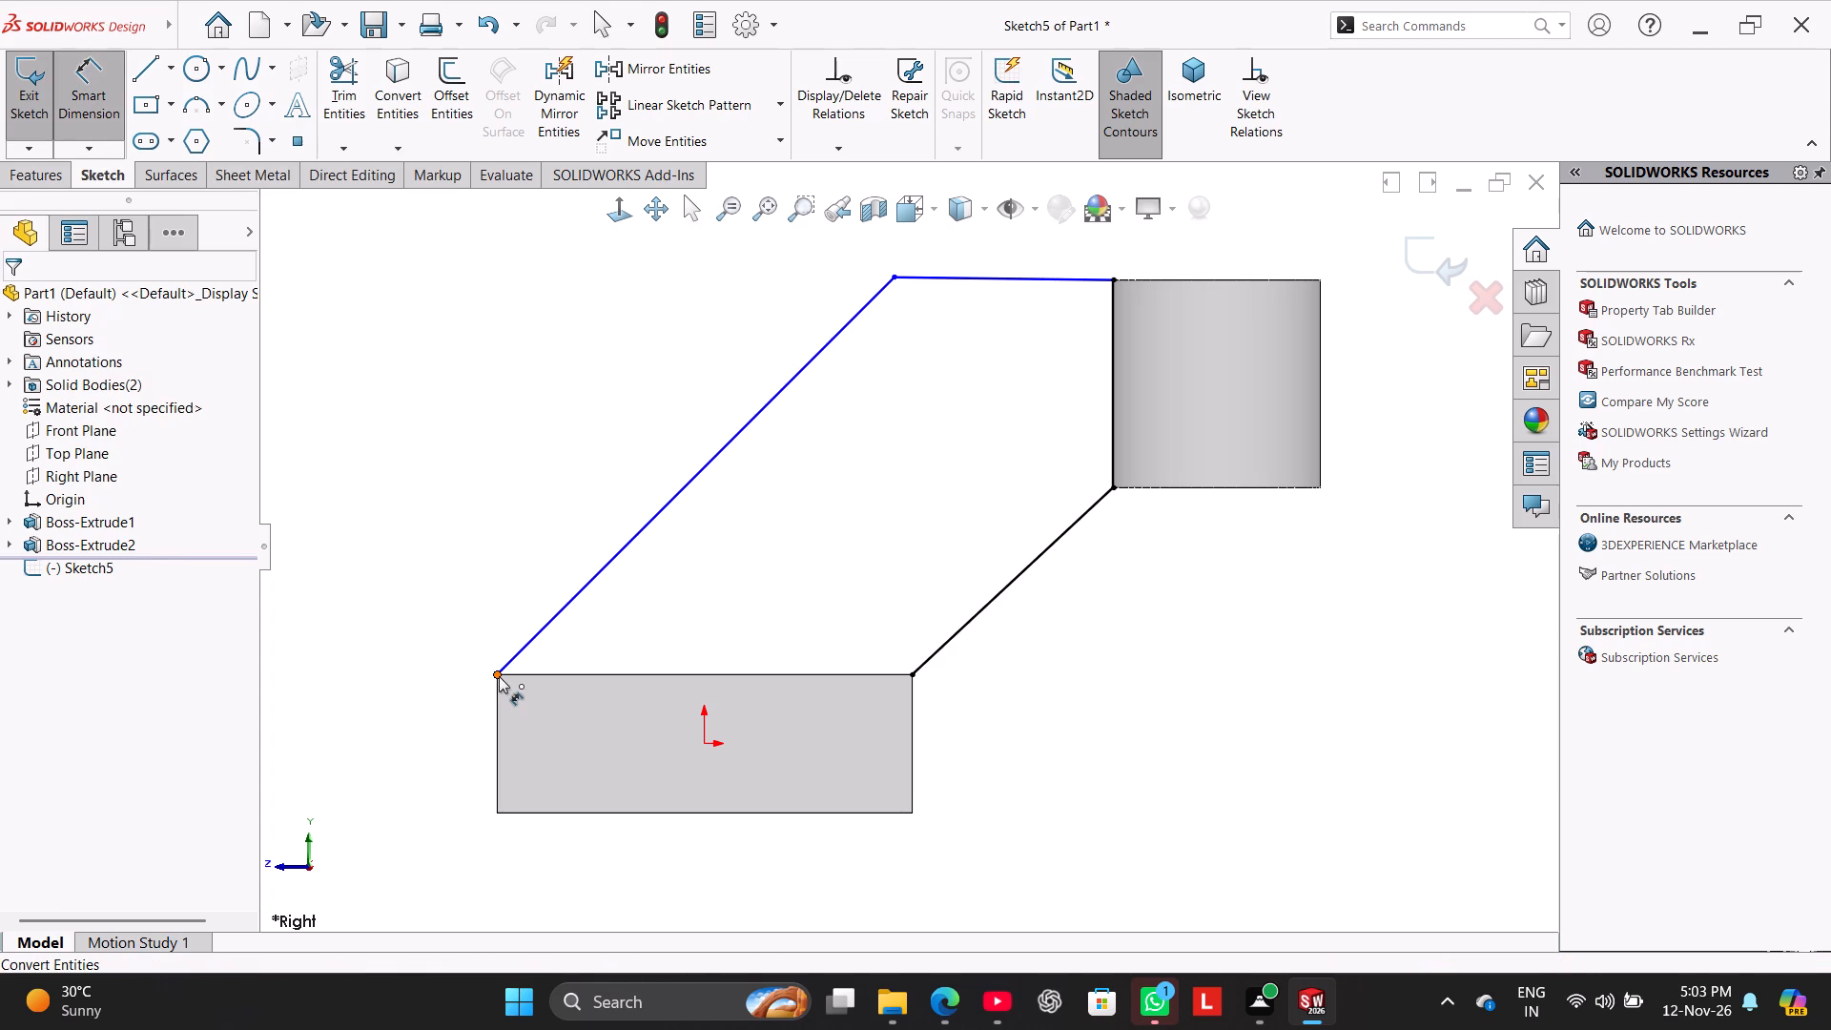
{"action": "left_click", "coordinate": [895, 274]}
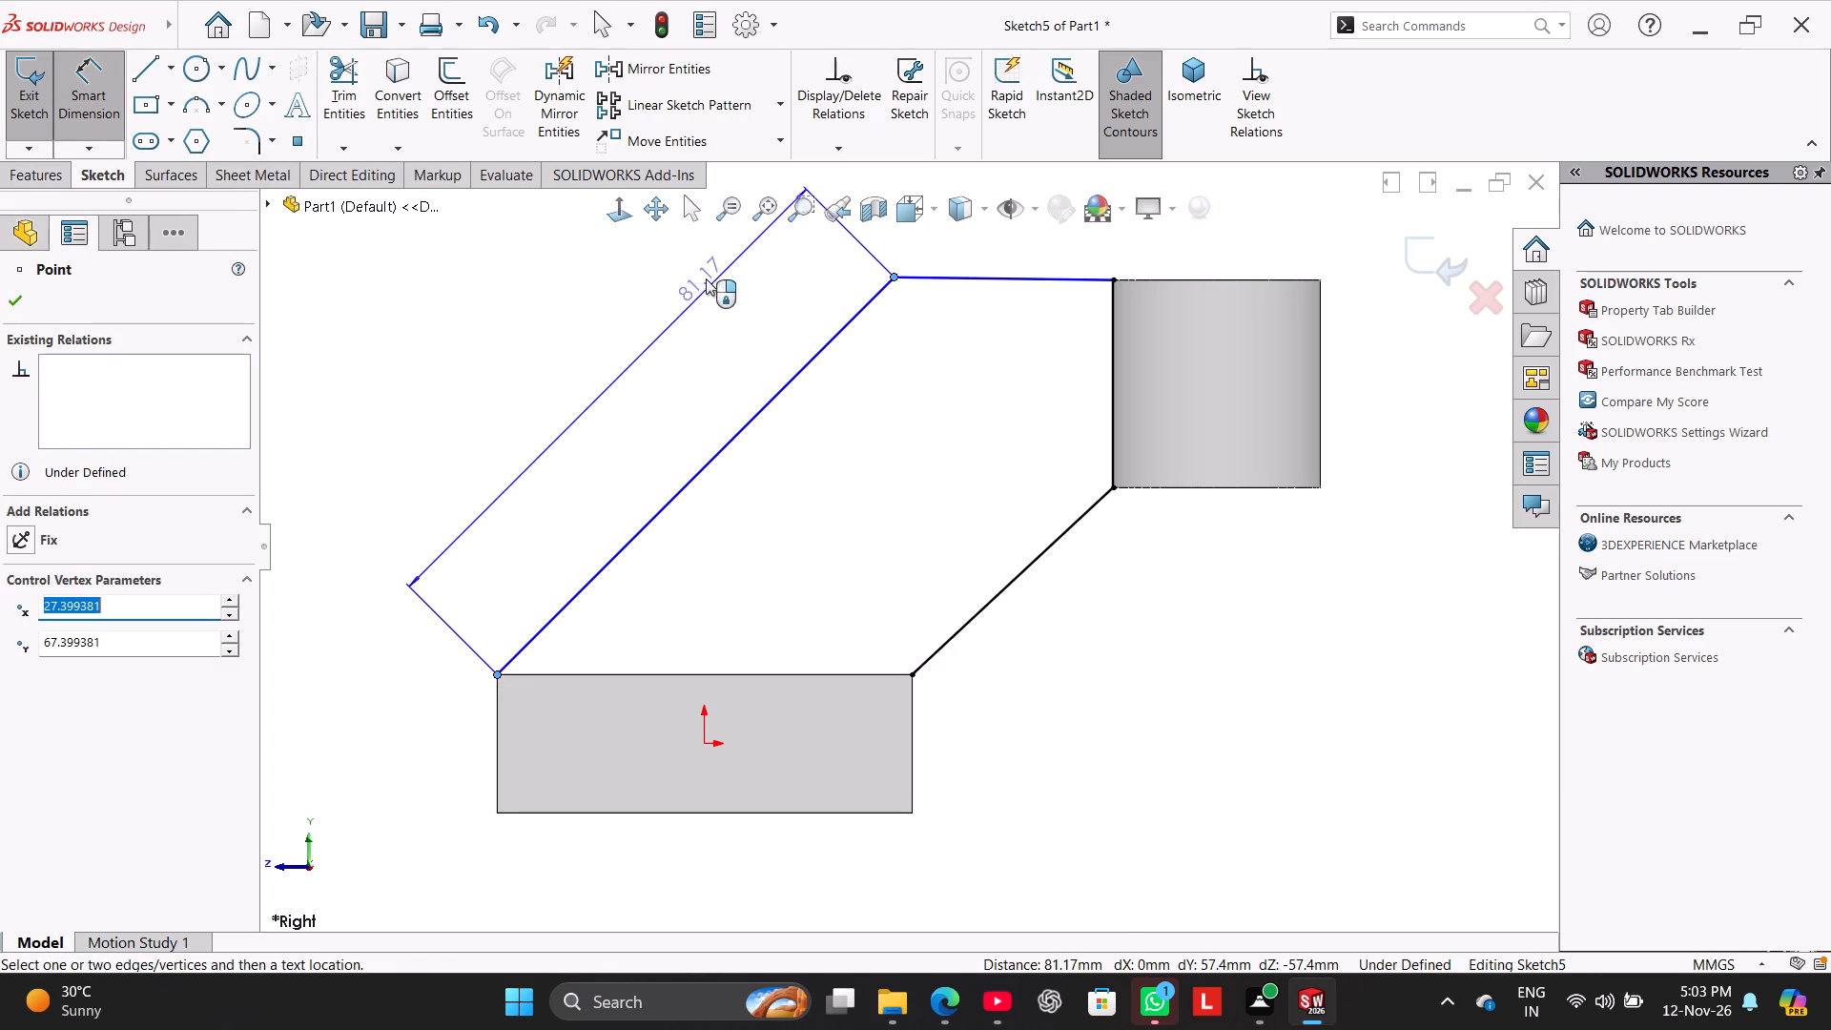
{"action": "left_click", "coordinate": [691, 243]}
{"action": "type", "text": "68"}
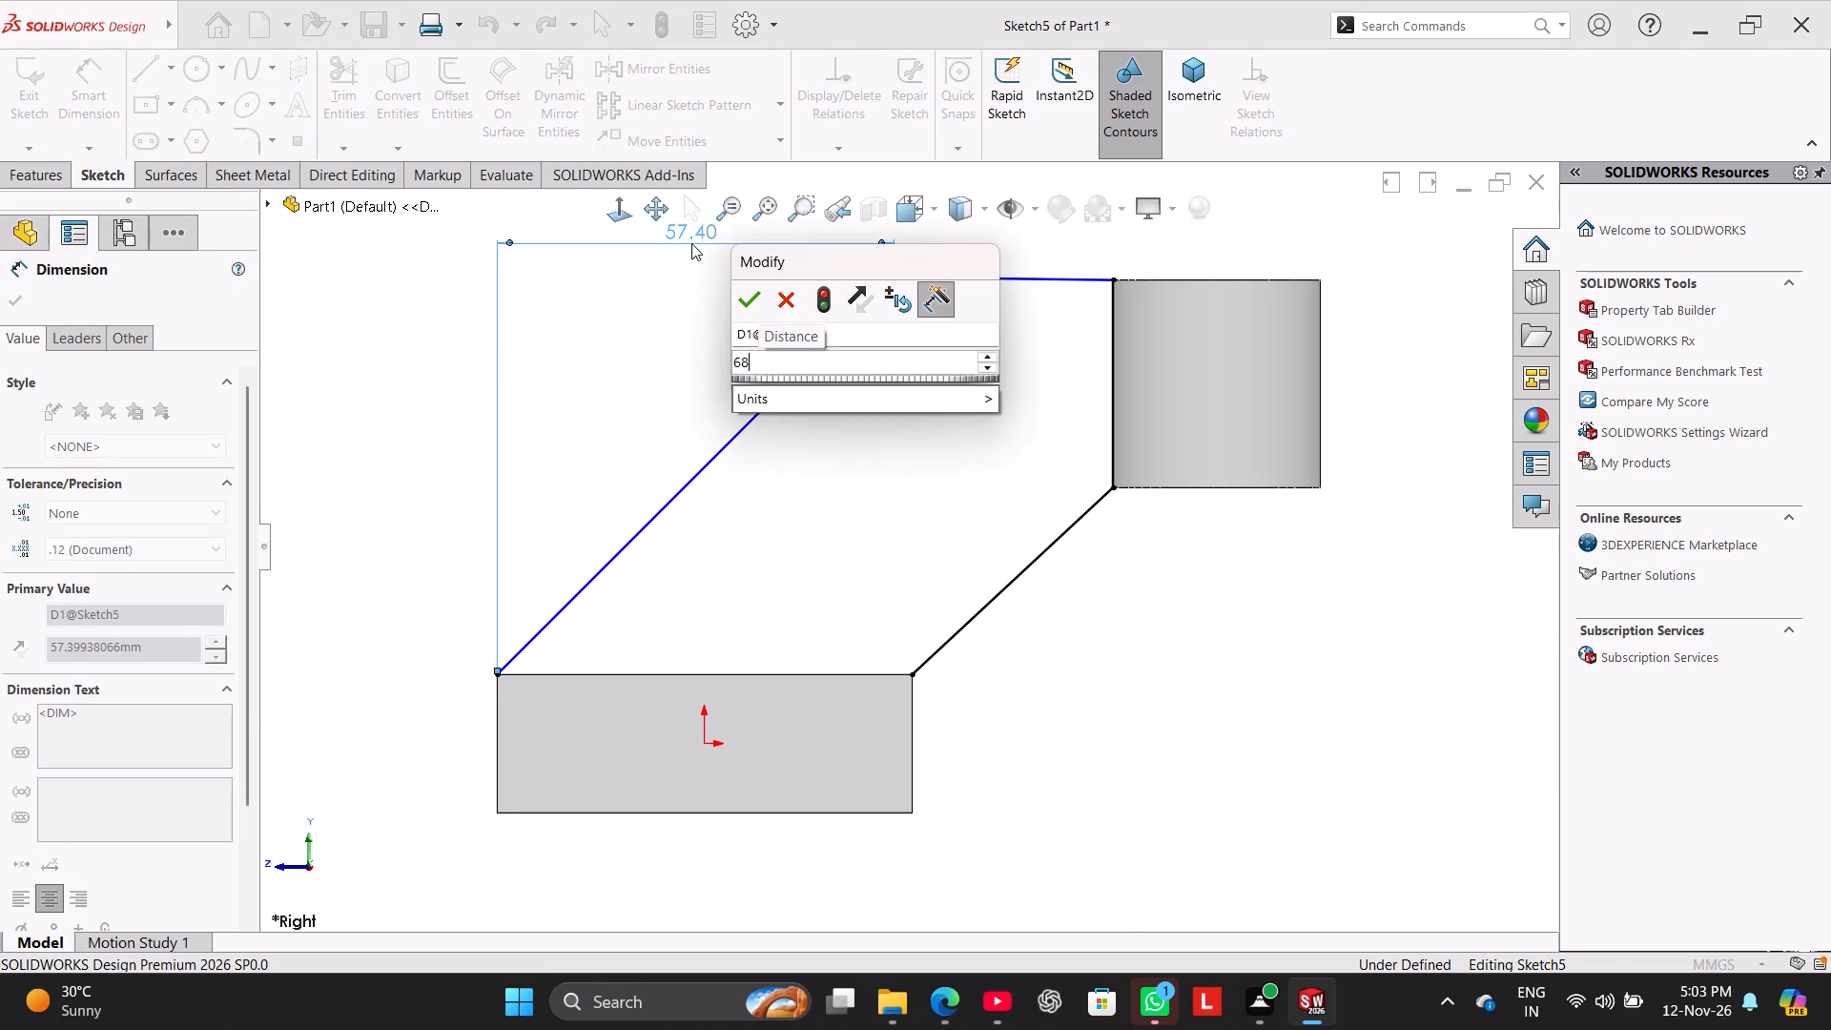
{"action": "key", "text": "Return"}
{"action": "right_click", "coordinate": [904, 436]}
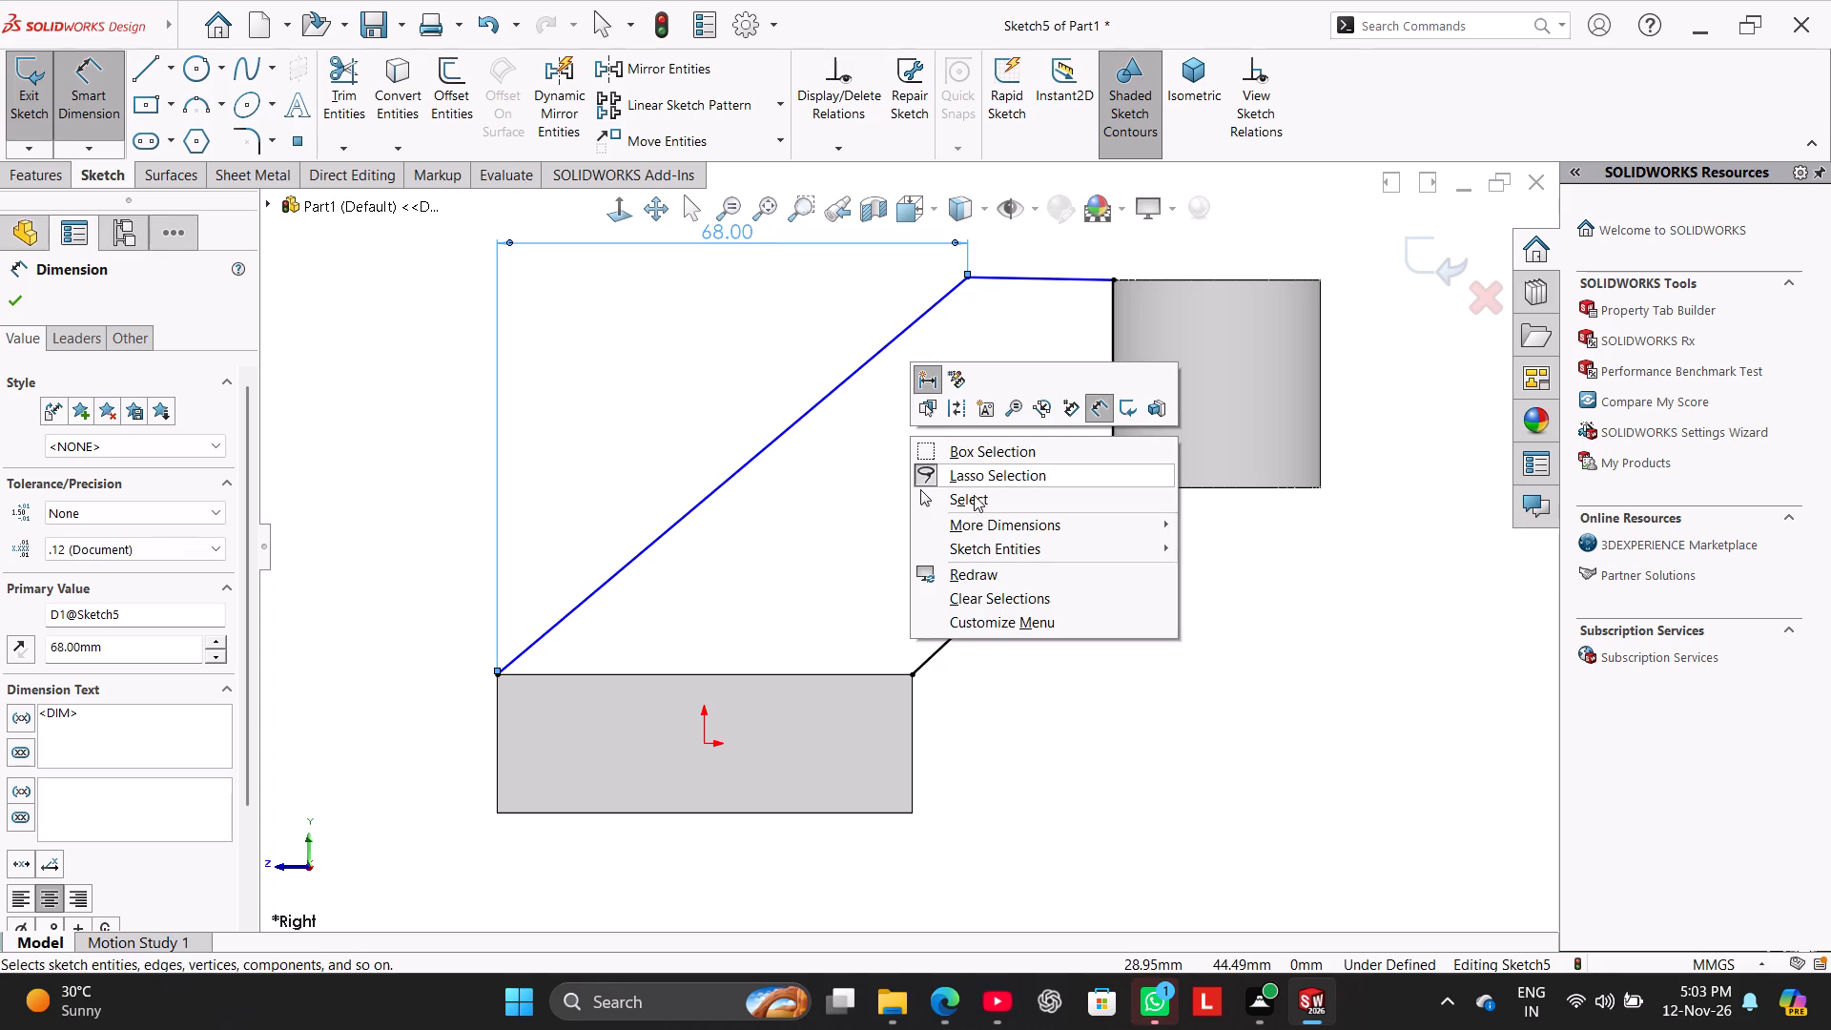
{"action": "left_click", "coordinate": [974, 495]}
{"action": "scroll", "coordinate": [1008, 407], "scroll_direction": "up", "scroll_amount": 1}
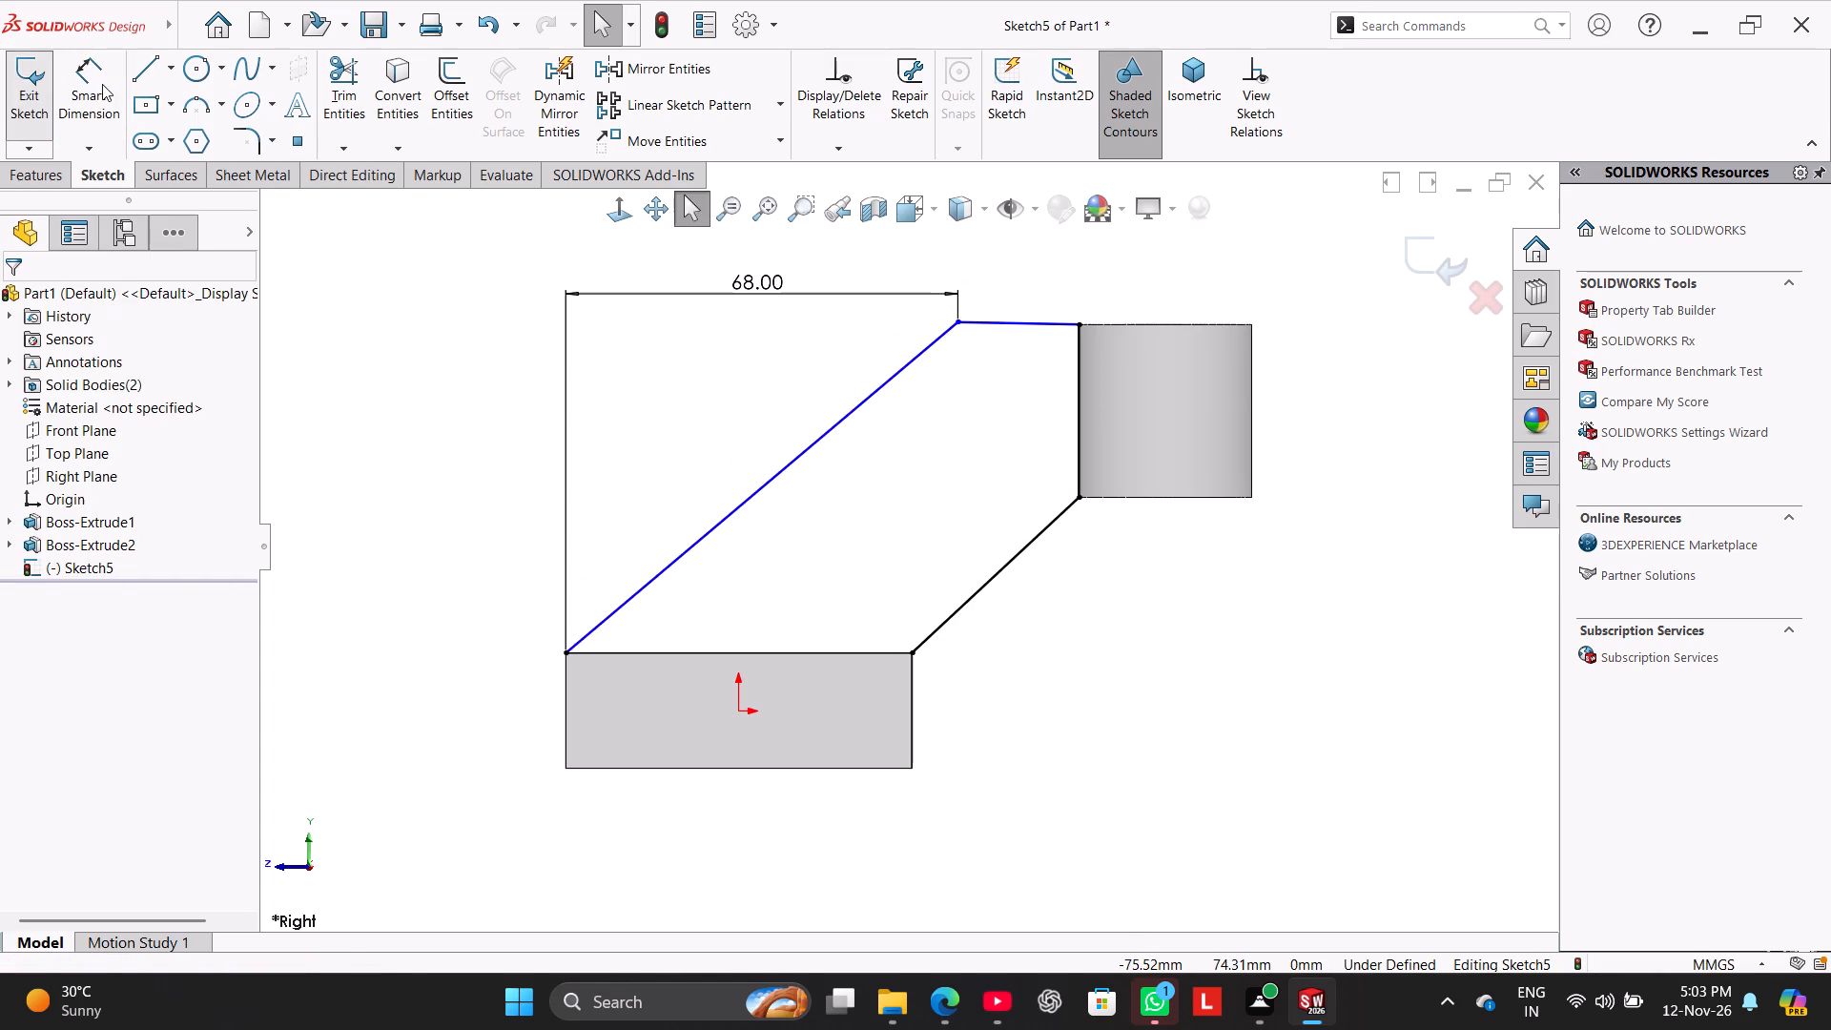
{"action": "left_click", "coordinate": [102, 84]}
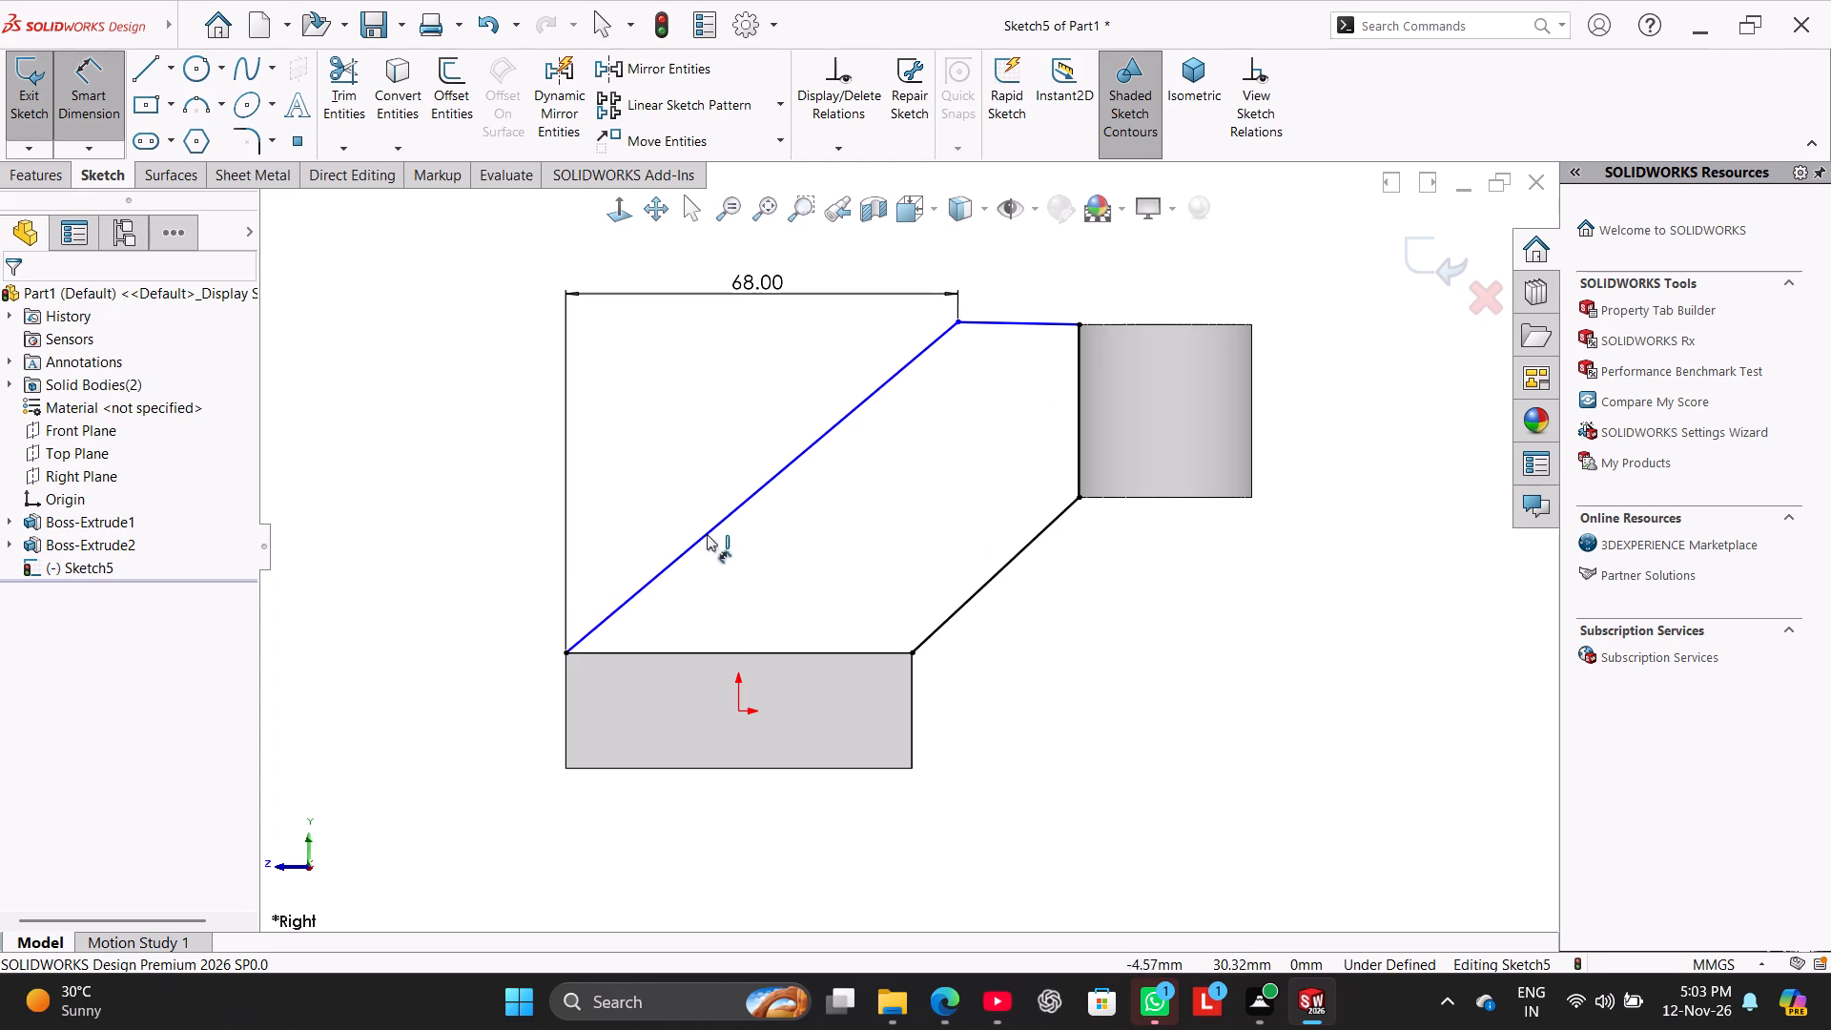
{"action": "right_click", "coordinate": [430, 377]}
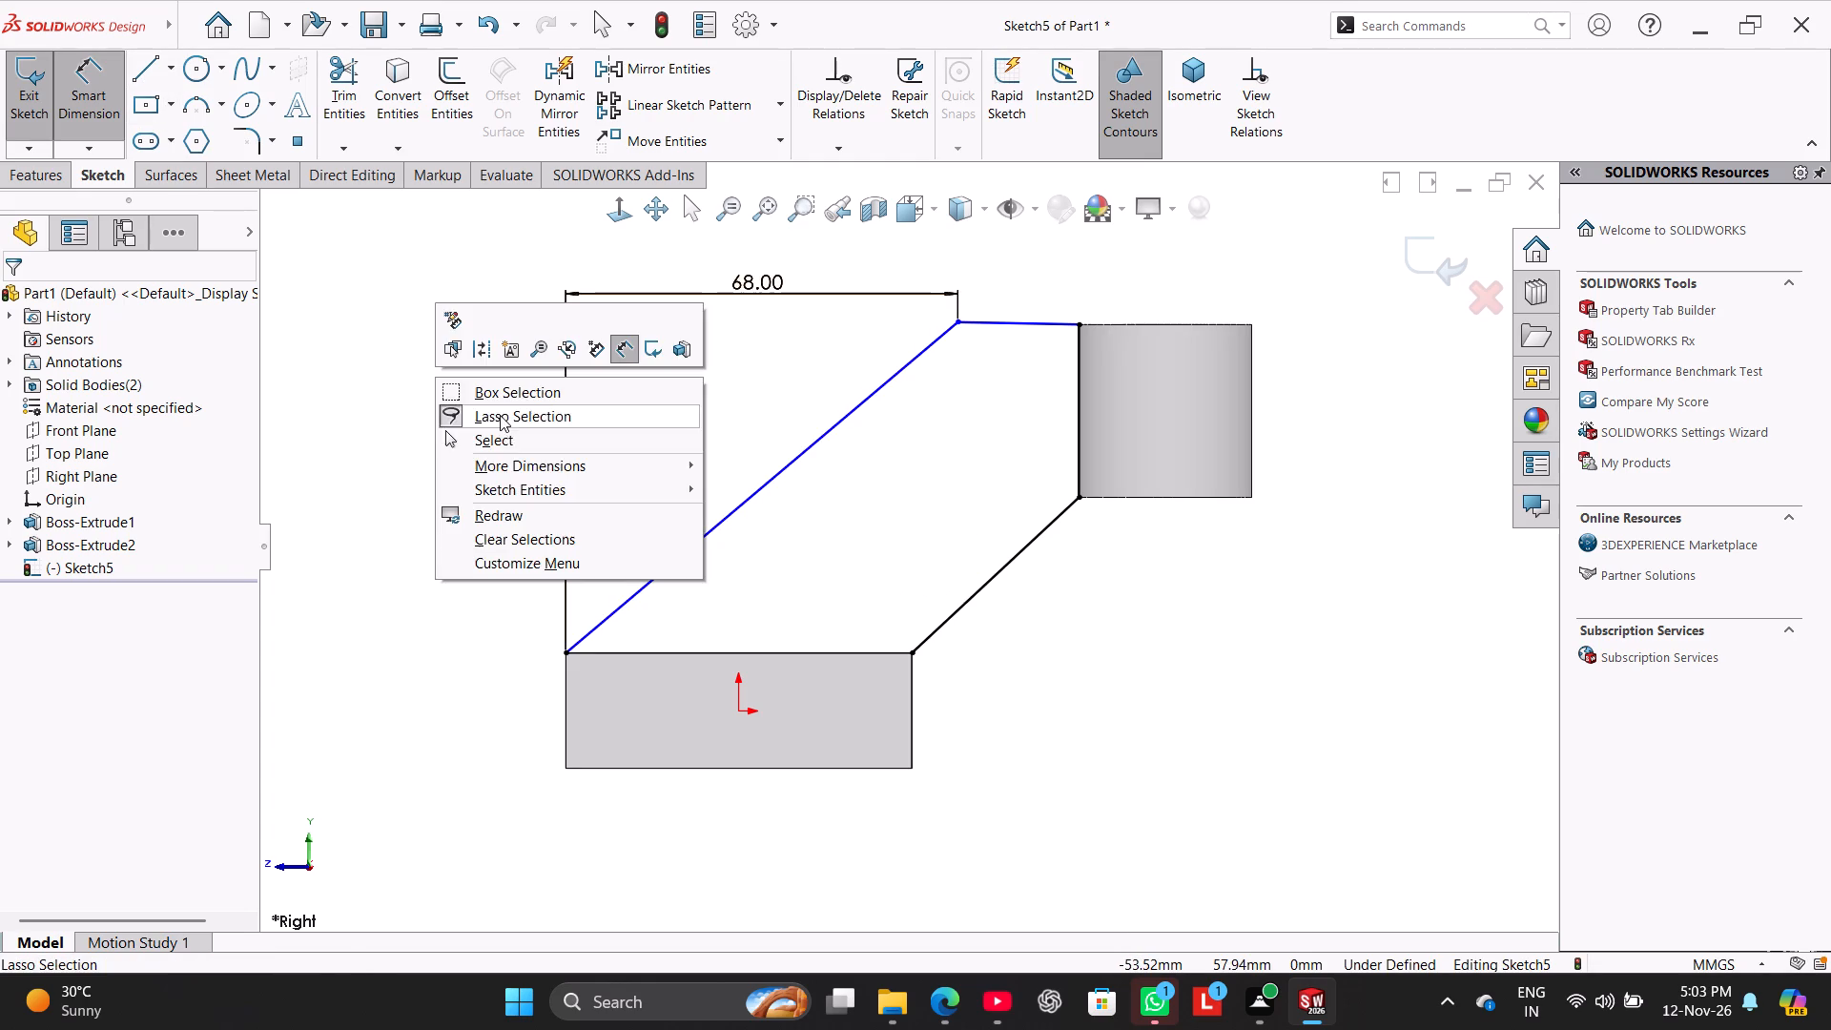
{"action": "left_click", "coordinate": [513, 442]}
Convert the block's top edge into the arm sketch to close the profile.
{"action": "left_click", "coordinate": [395, 91]}
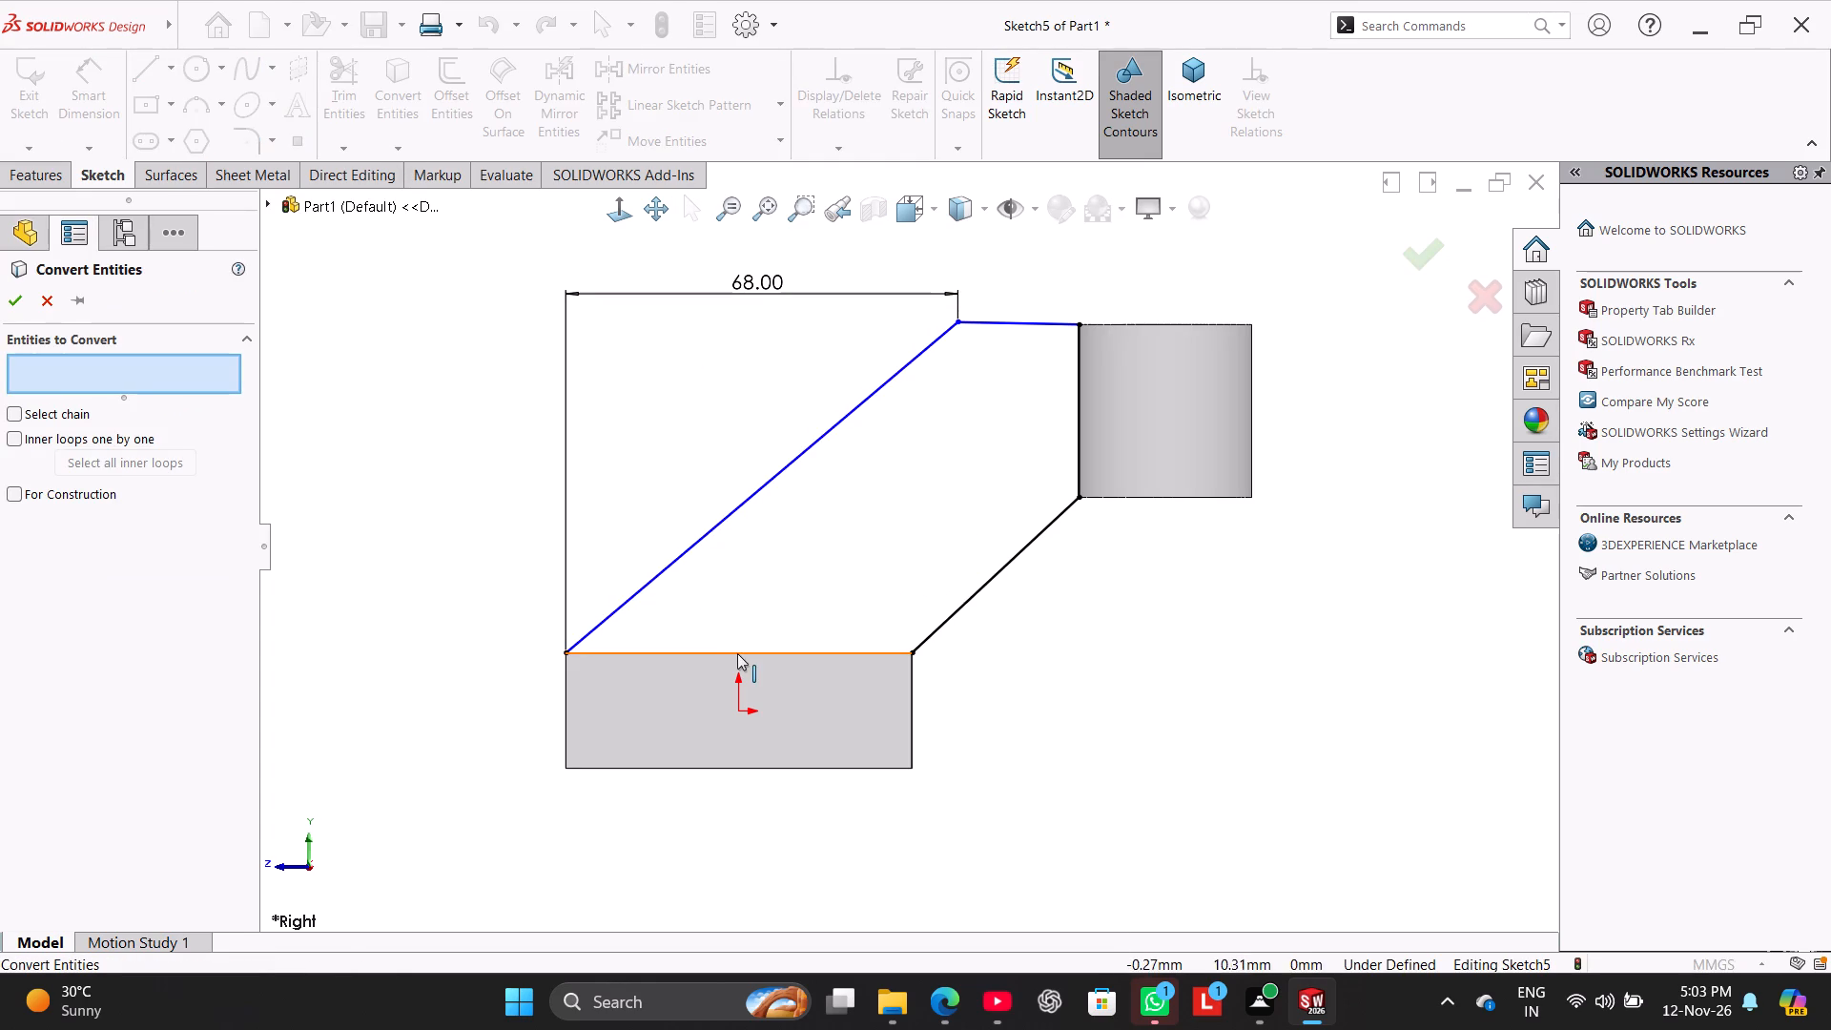
{"action": "left_click", "coordinate": [740, 656]}
{"action": "left_click", "coordinate": [8, 289]}
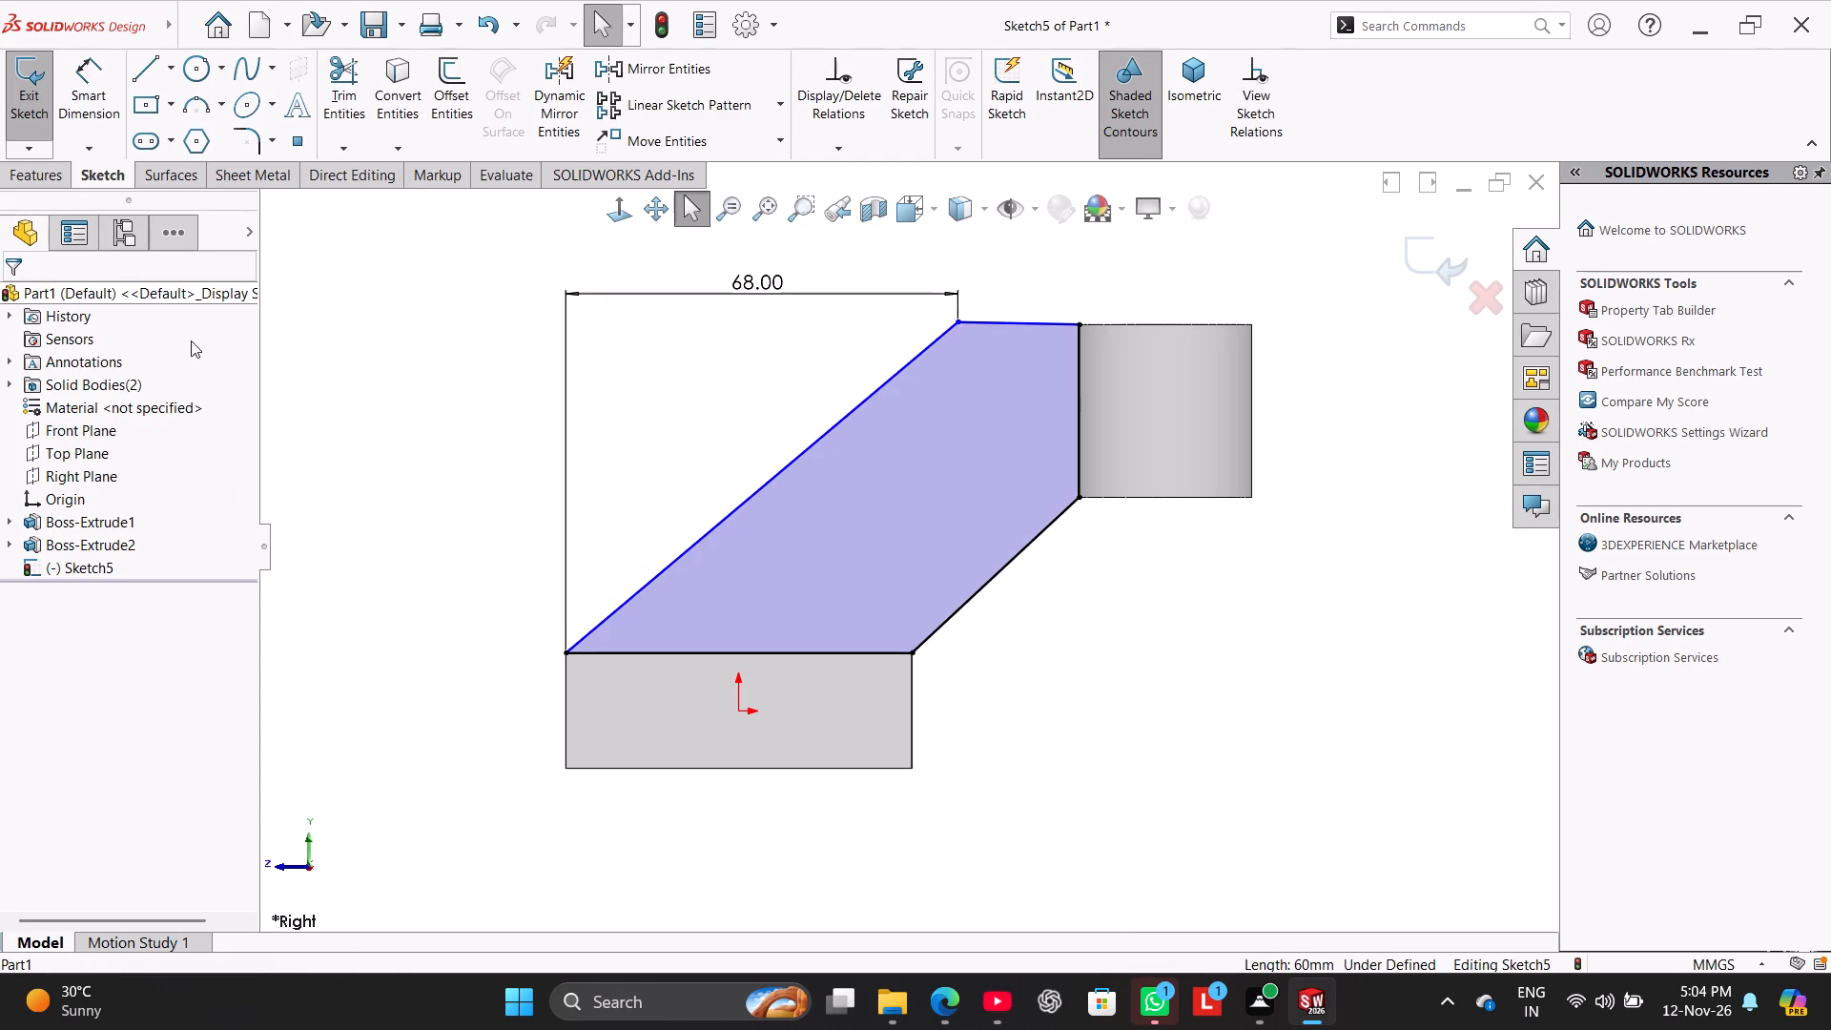
{"action": "left_click", "coordinate": [300, 344]}
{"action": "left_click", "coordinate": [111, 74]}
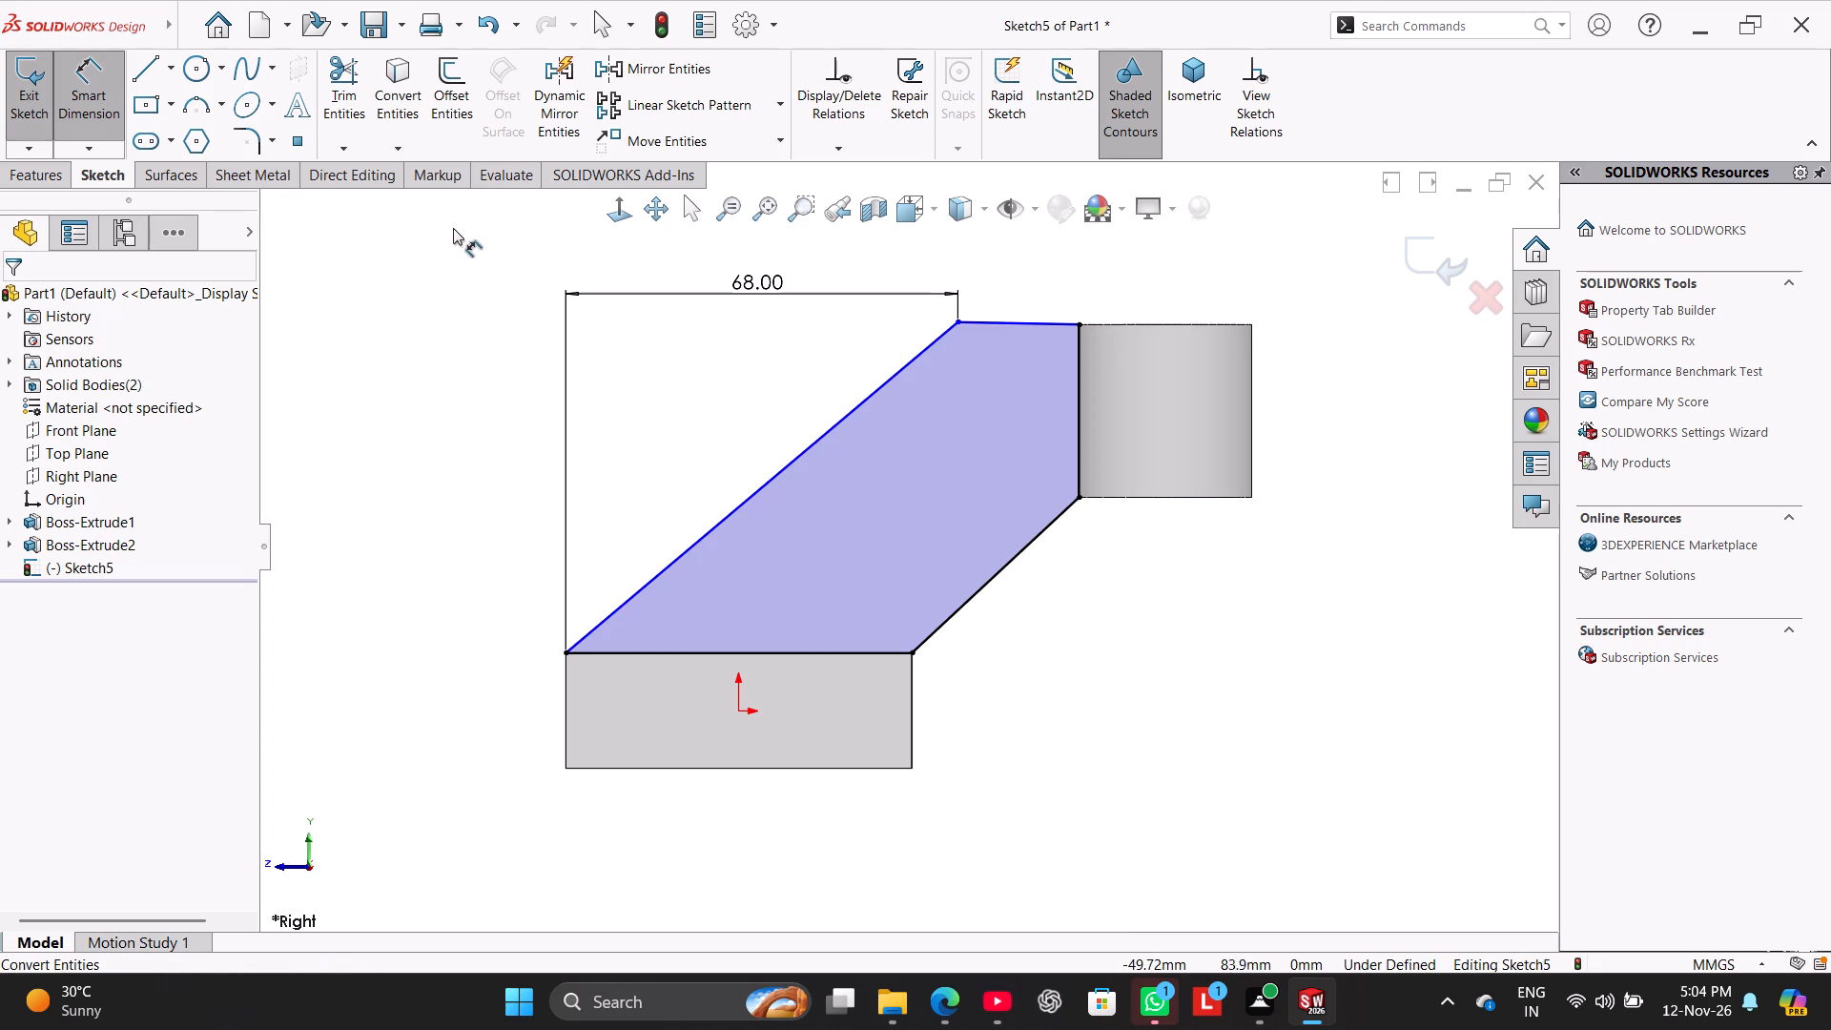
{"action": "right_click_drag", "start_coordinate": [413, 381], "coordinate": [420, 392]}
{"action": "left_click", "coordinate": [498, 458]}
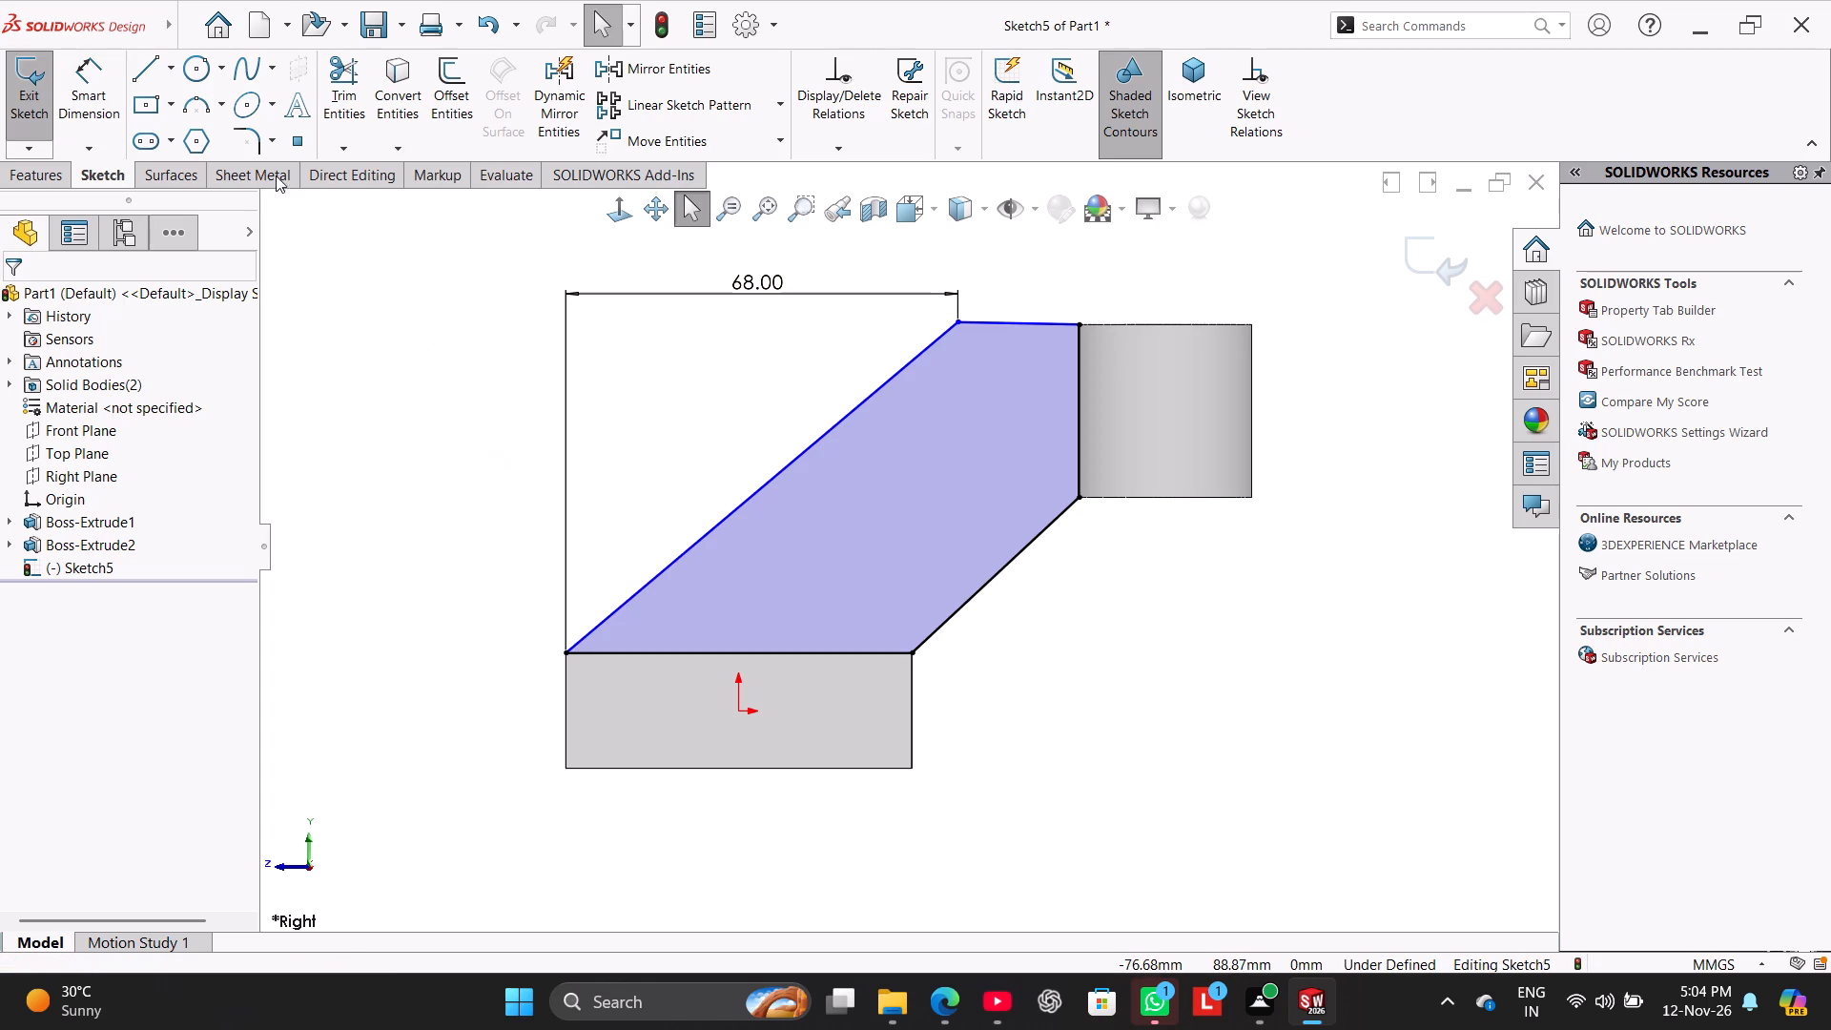
Change the model's display style to Hidden Lines Visible with the Smart Dimension tool active.
{"action": "left_click", "coordinate": [94, 93]}
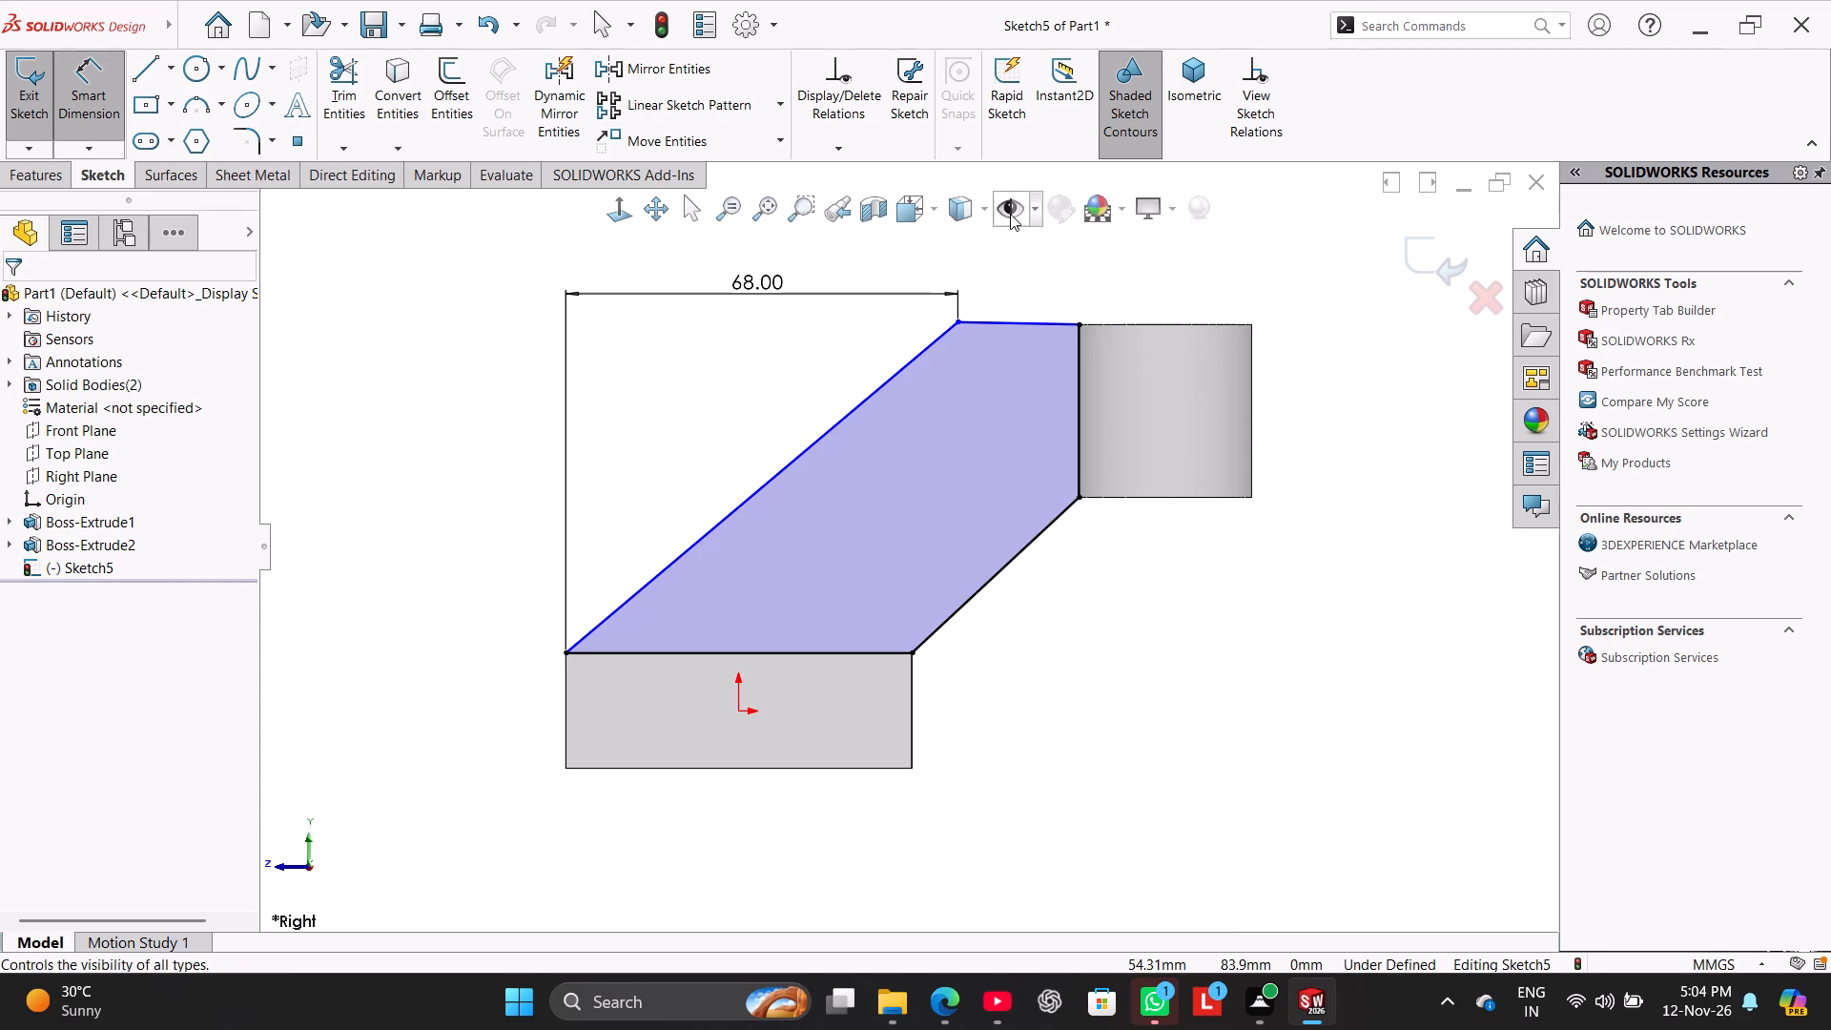
{"action": "left_click", "coordinate": [1036, 216]}
{"action": "left_click", "coordinate": [984, 209]}
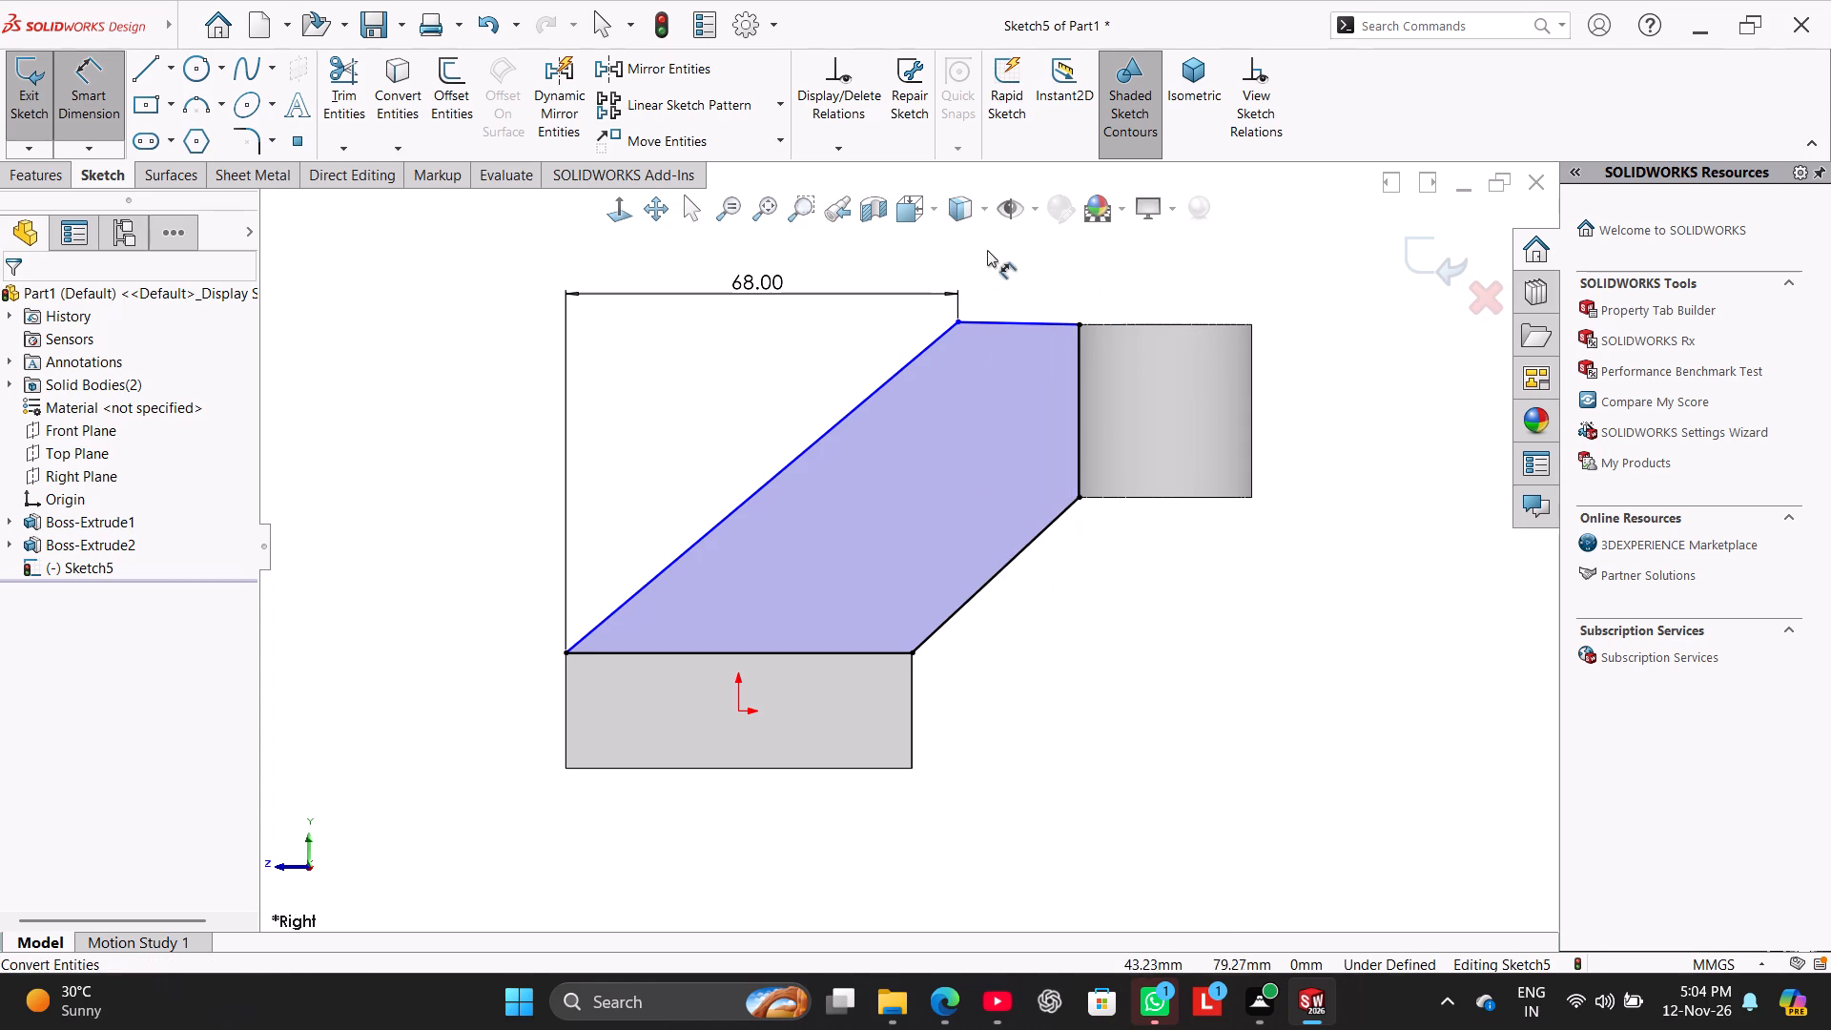
{"action": "left_click", "coordinate": [981, 207]}
{"action": "left_click", "coordinate": [958, 358]}
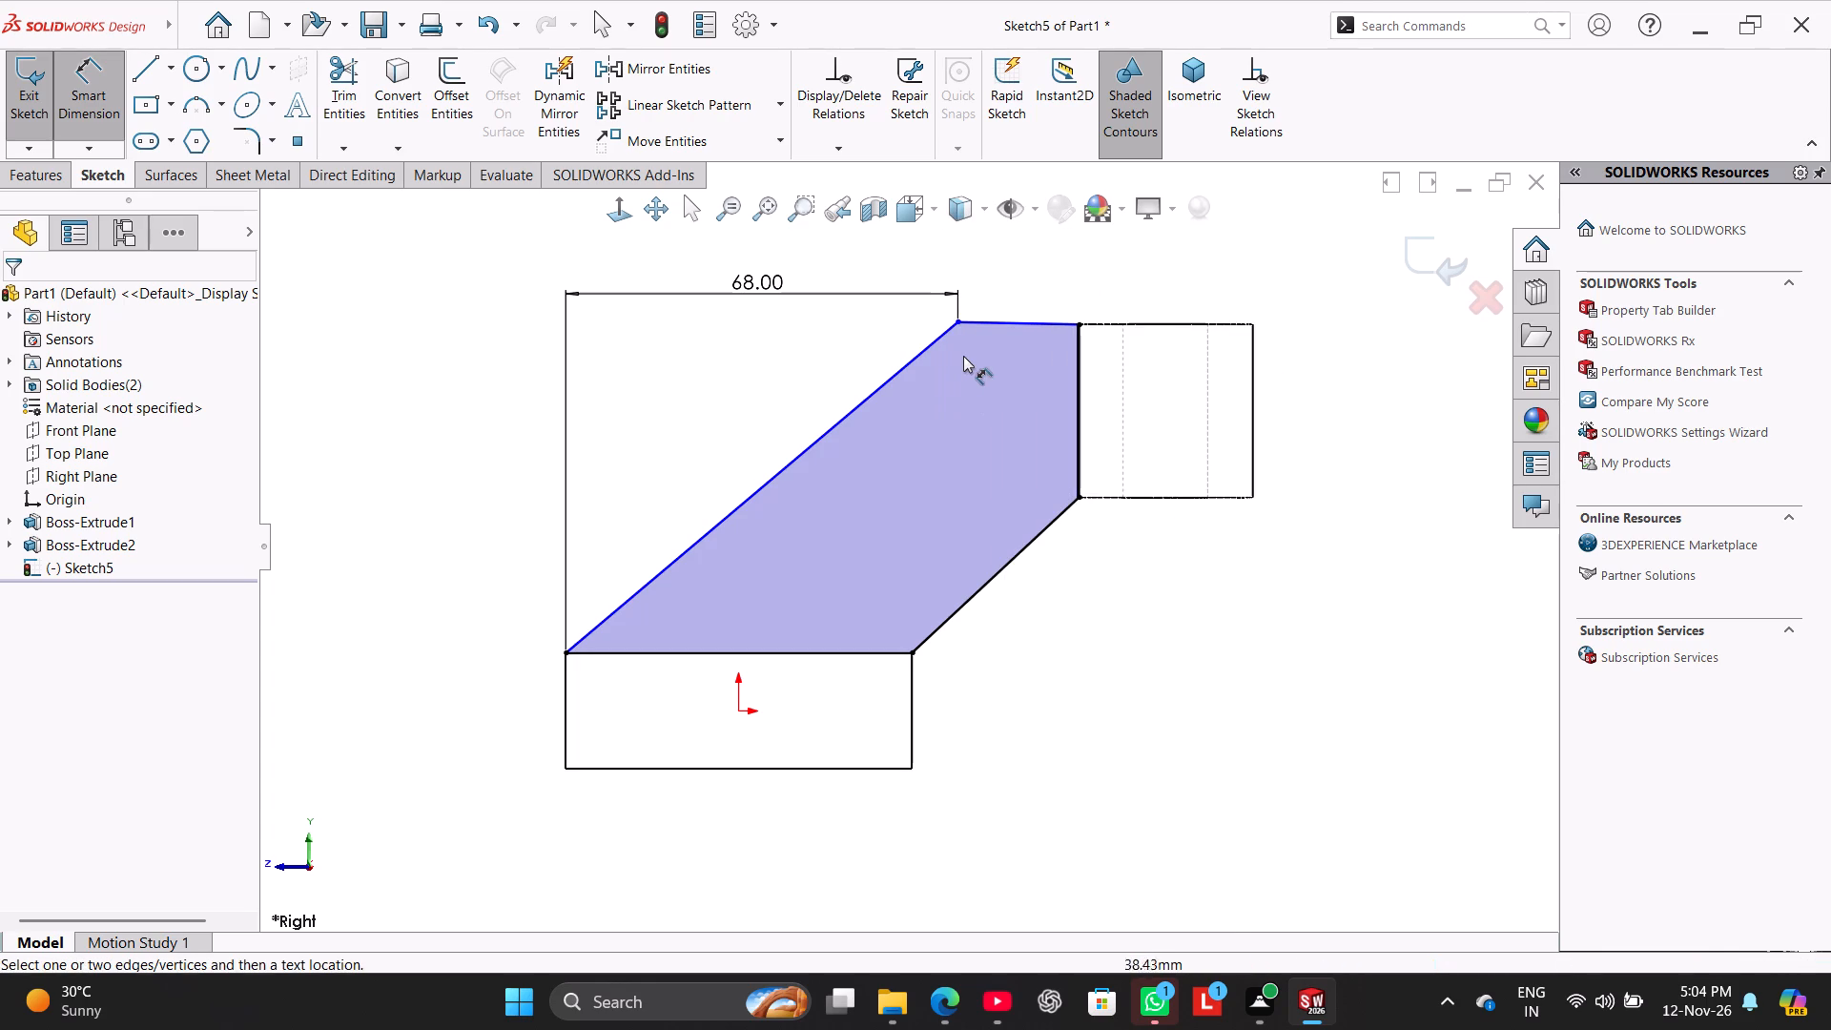
Change the model's display style to Shaded With Edges.
{"action": "left_click", "coordinate": [986, 210]}
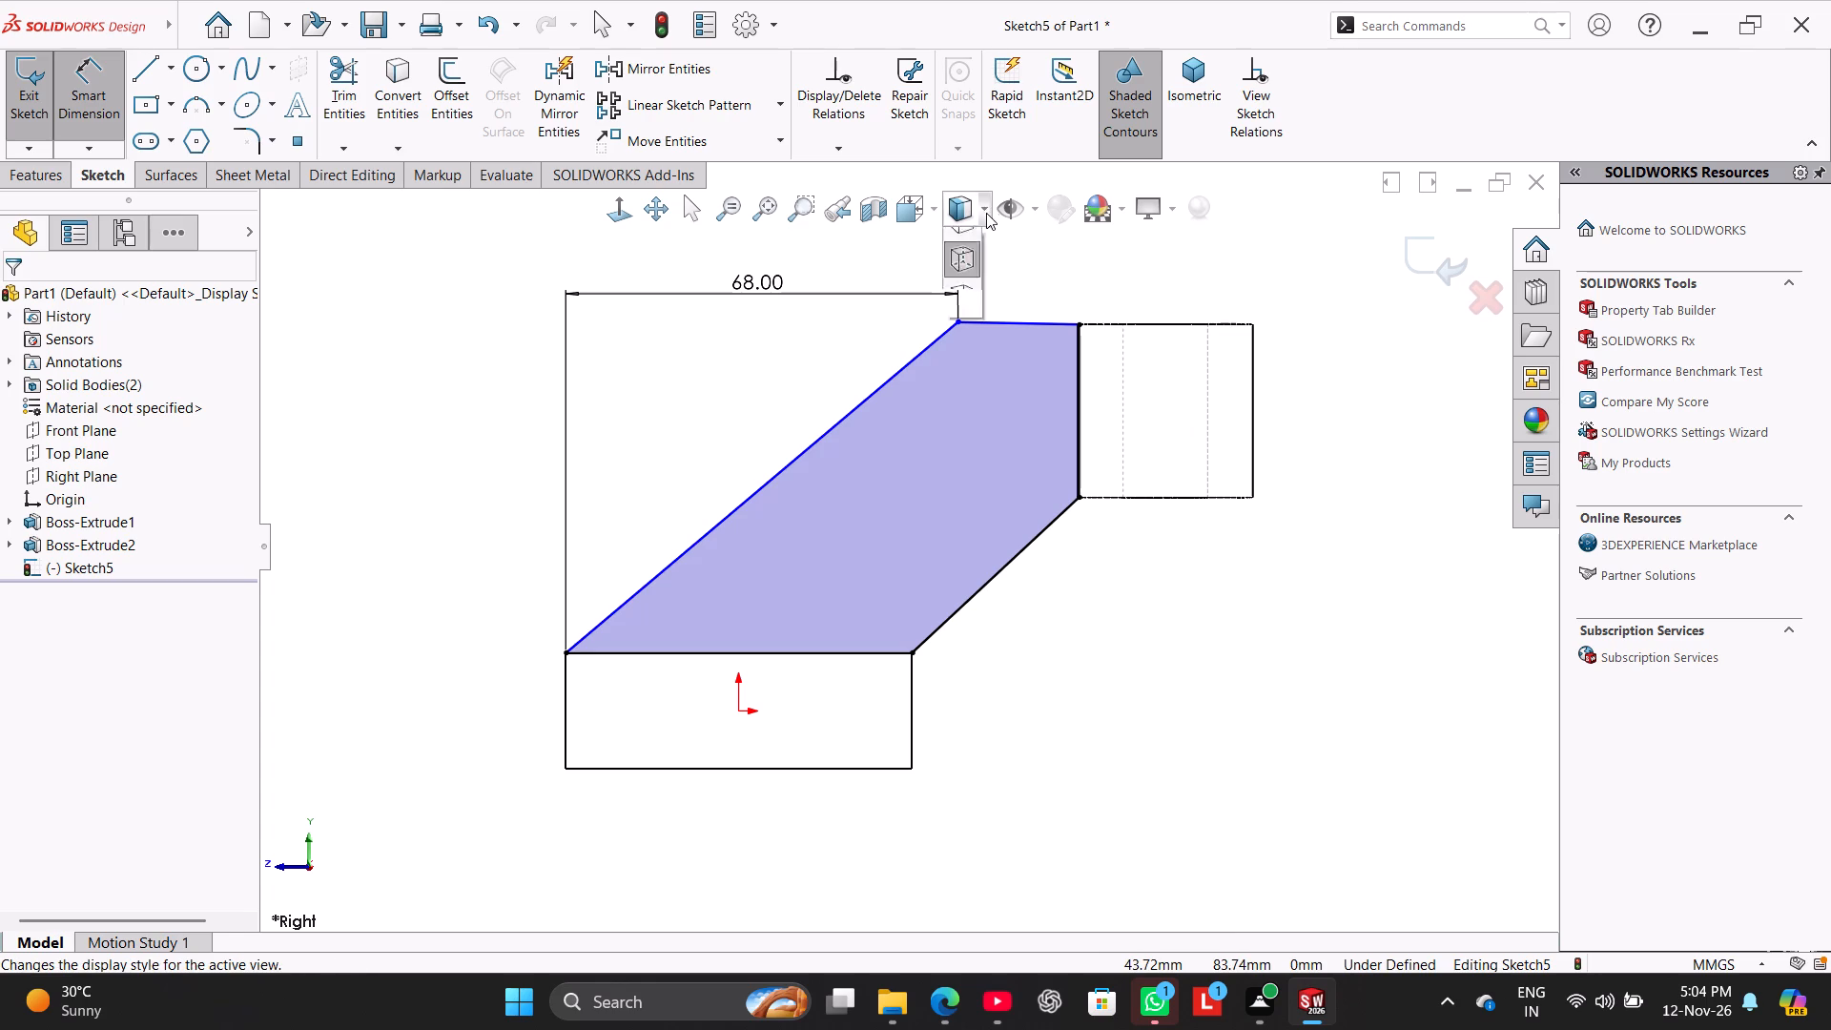
{"action": "left_click", "coordinate": [967, 251]}
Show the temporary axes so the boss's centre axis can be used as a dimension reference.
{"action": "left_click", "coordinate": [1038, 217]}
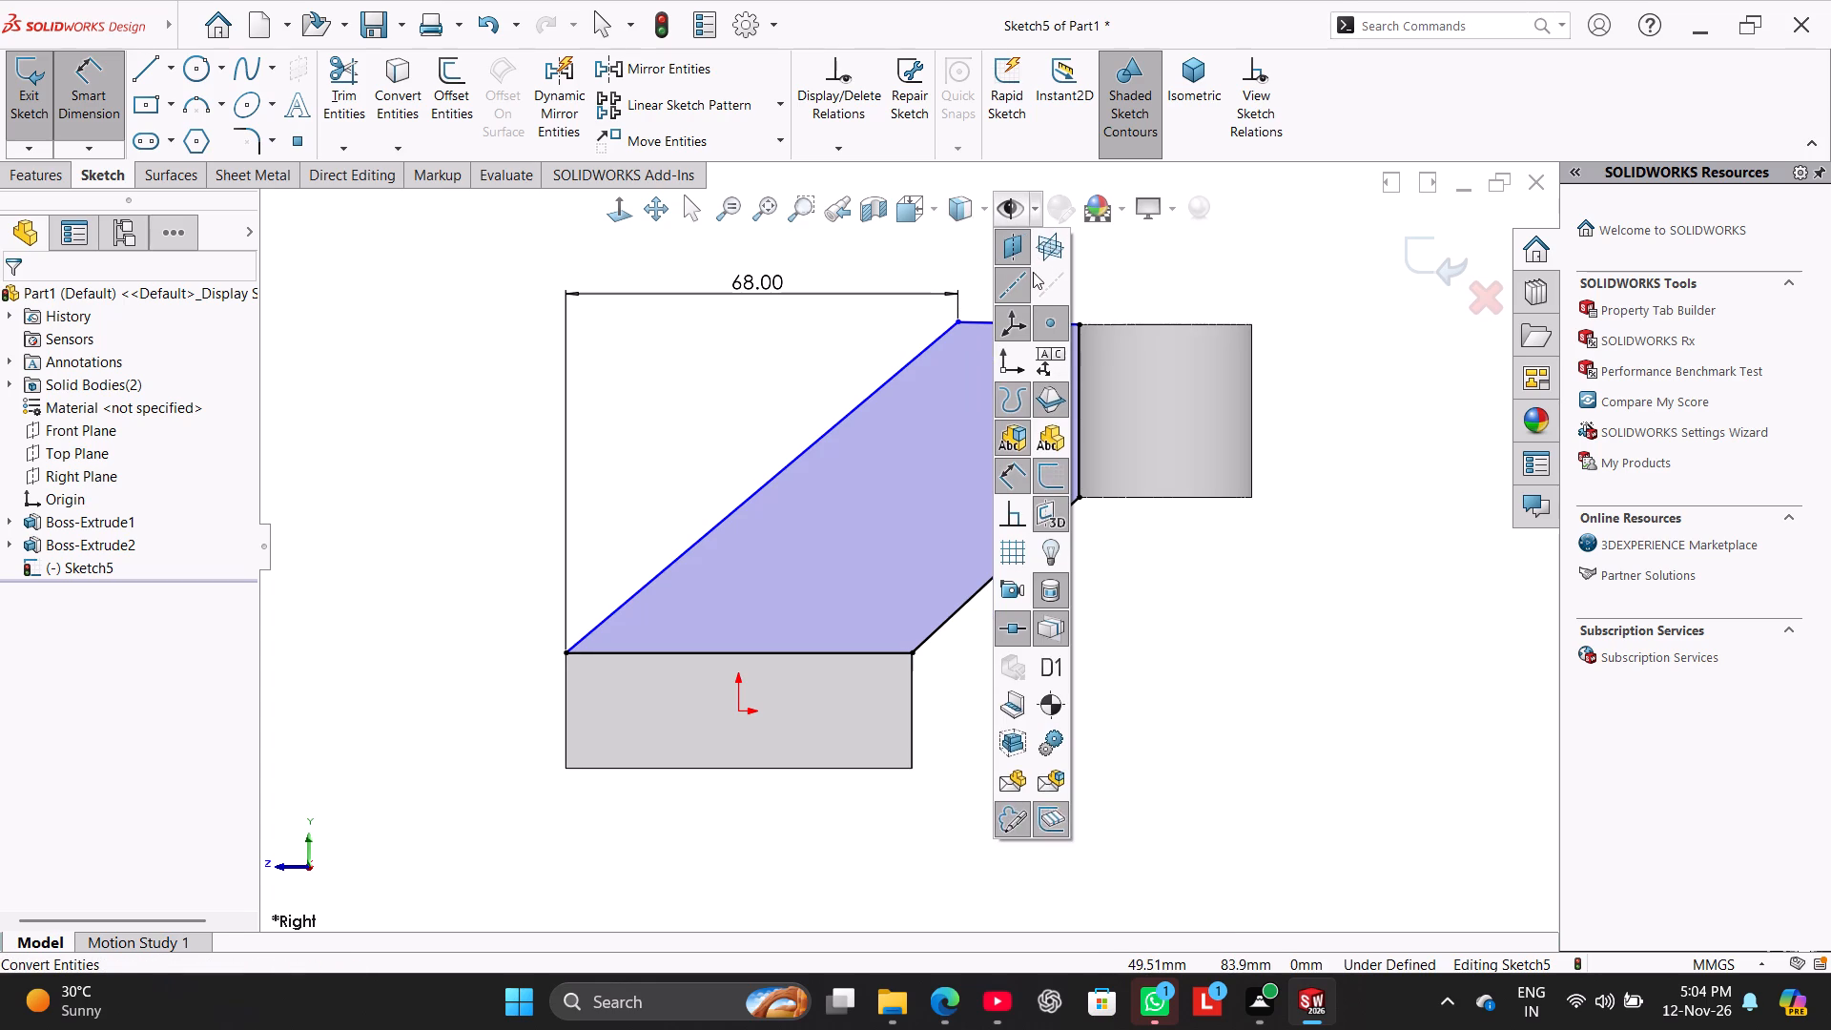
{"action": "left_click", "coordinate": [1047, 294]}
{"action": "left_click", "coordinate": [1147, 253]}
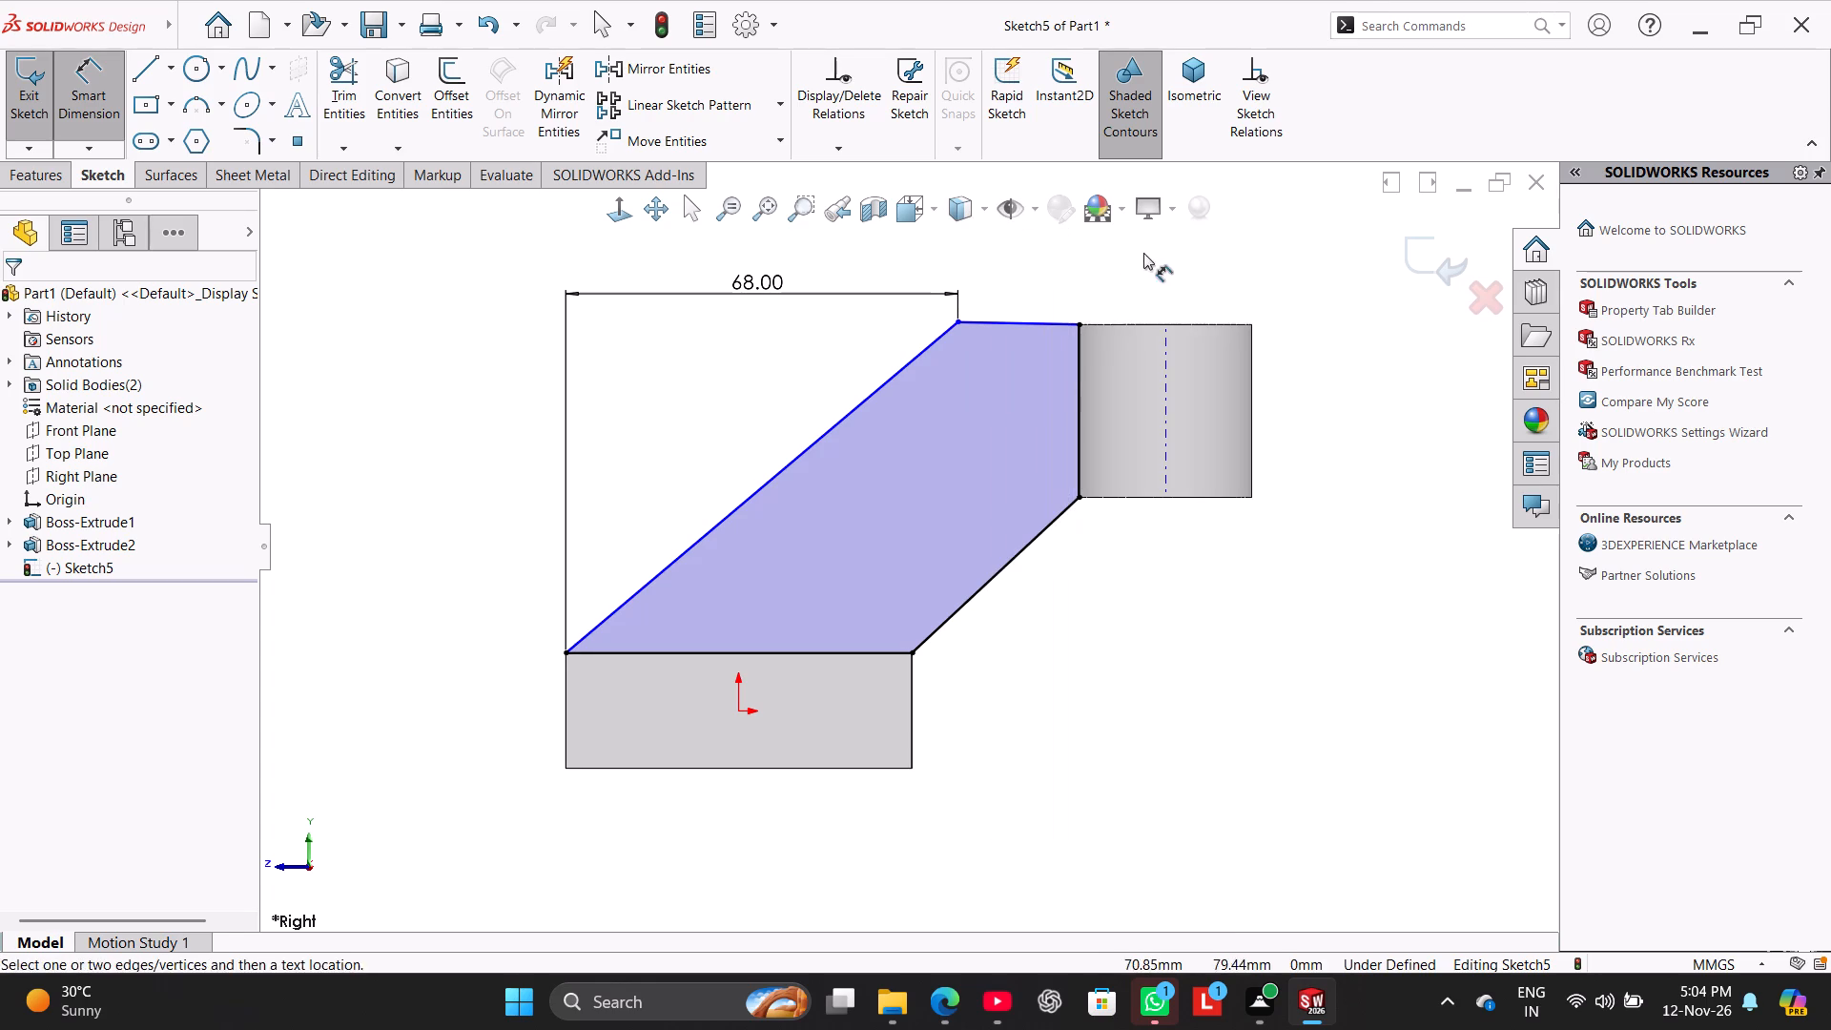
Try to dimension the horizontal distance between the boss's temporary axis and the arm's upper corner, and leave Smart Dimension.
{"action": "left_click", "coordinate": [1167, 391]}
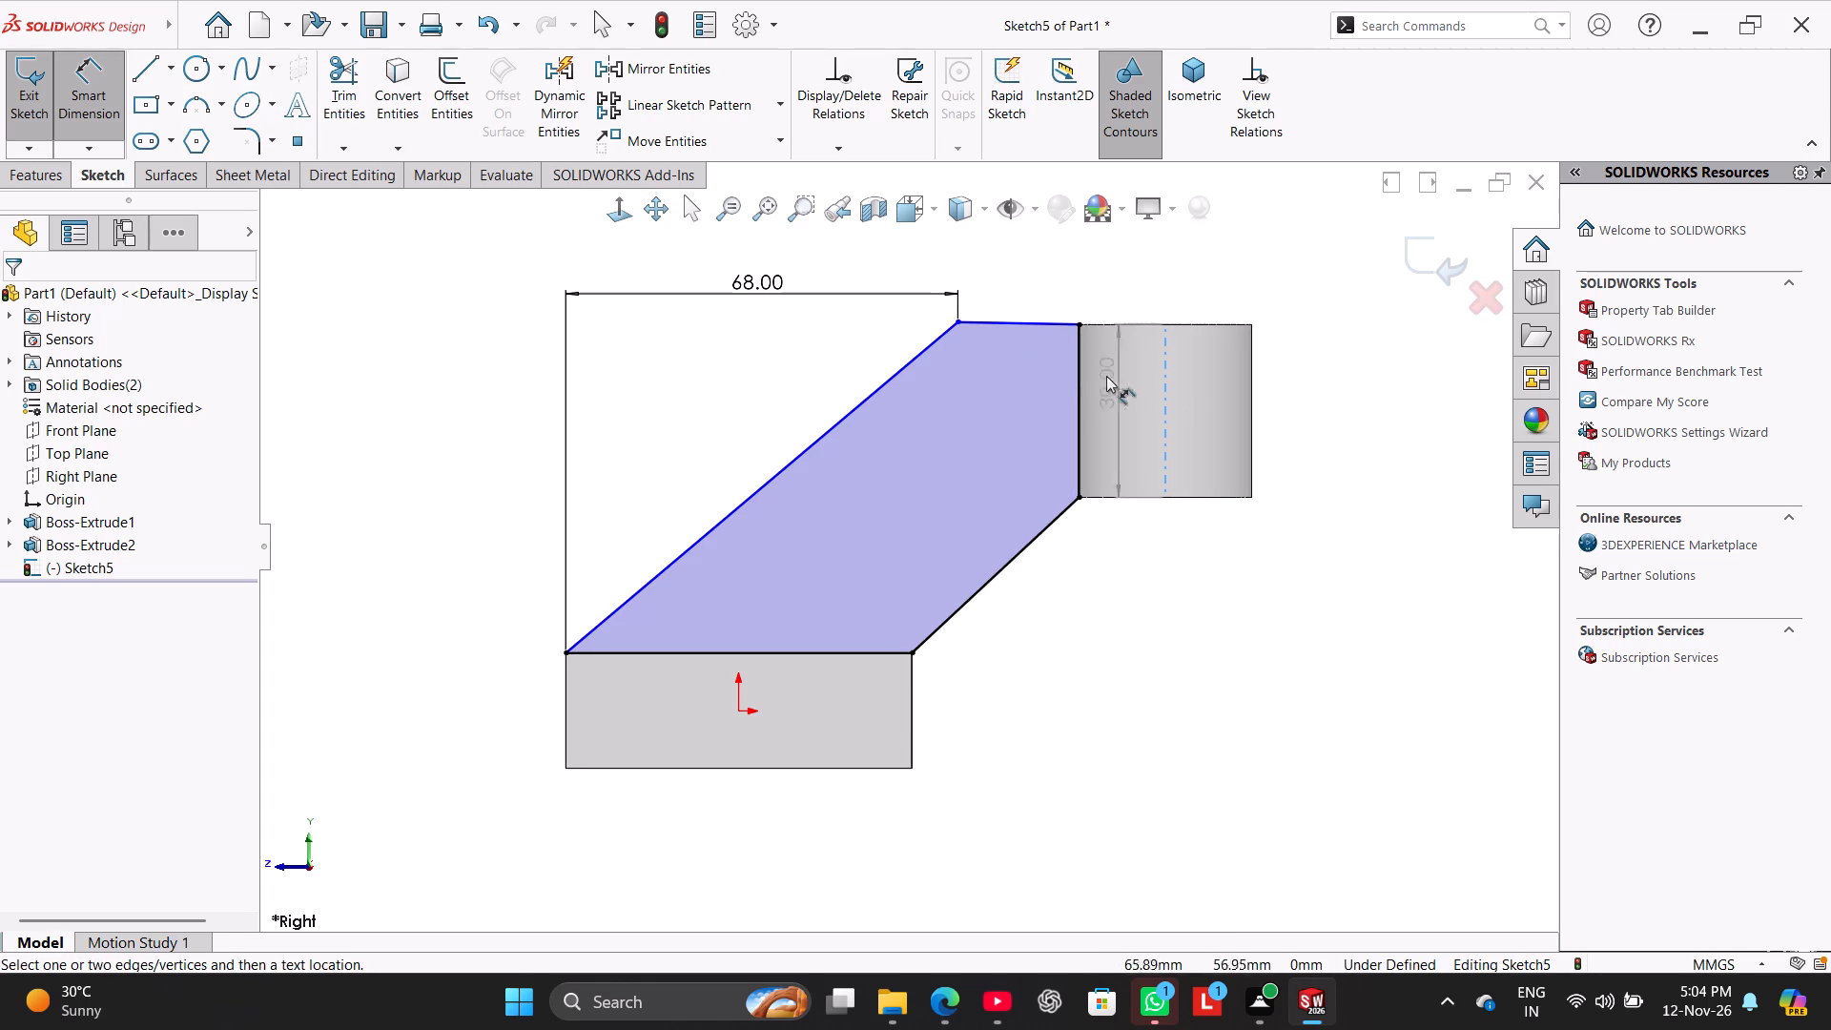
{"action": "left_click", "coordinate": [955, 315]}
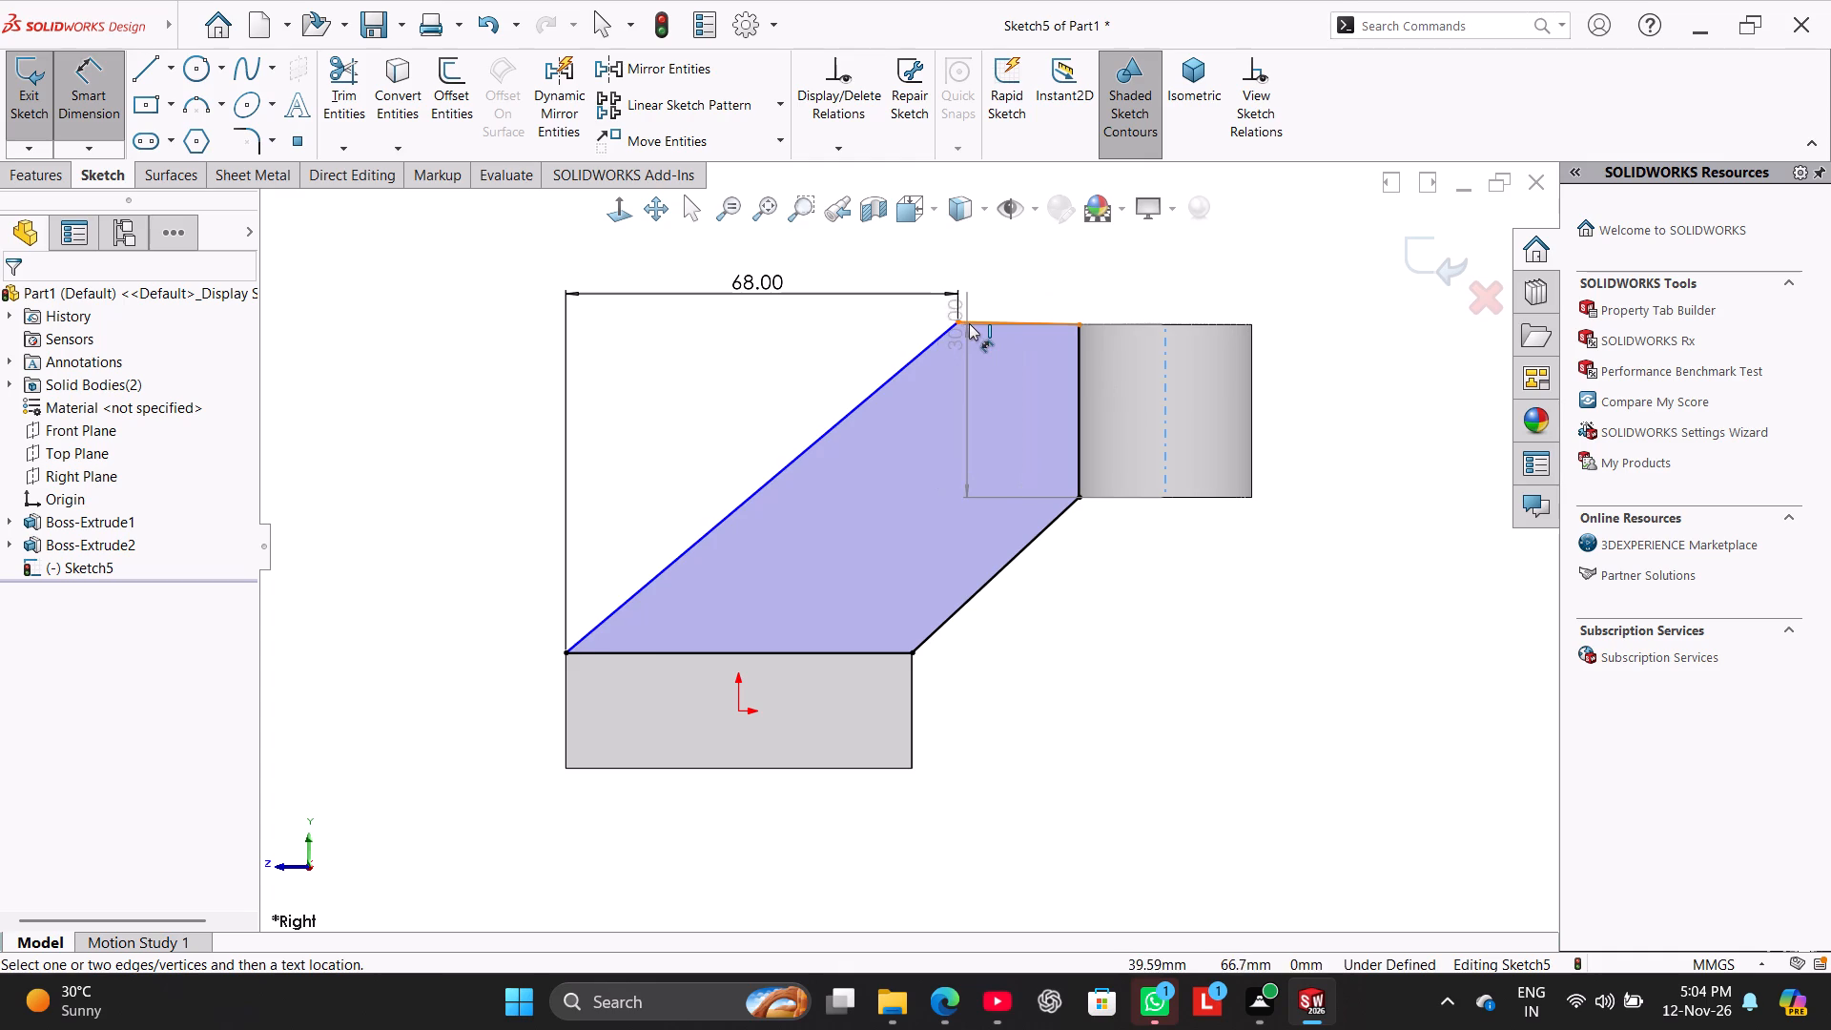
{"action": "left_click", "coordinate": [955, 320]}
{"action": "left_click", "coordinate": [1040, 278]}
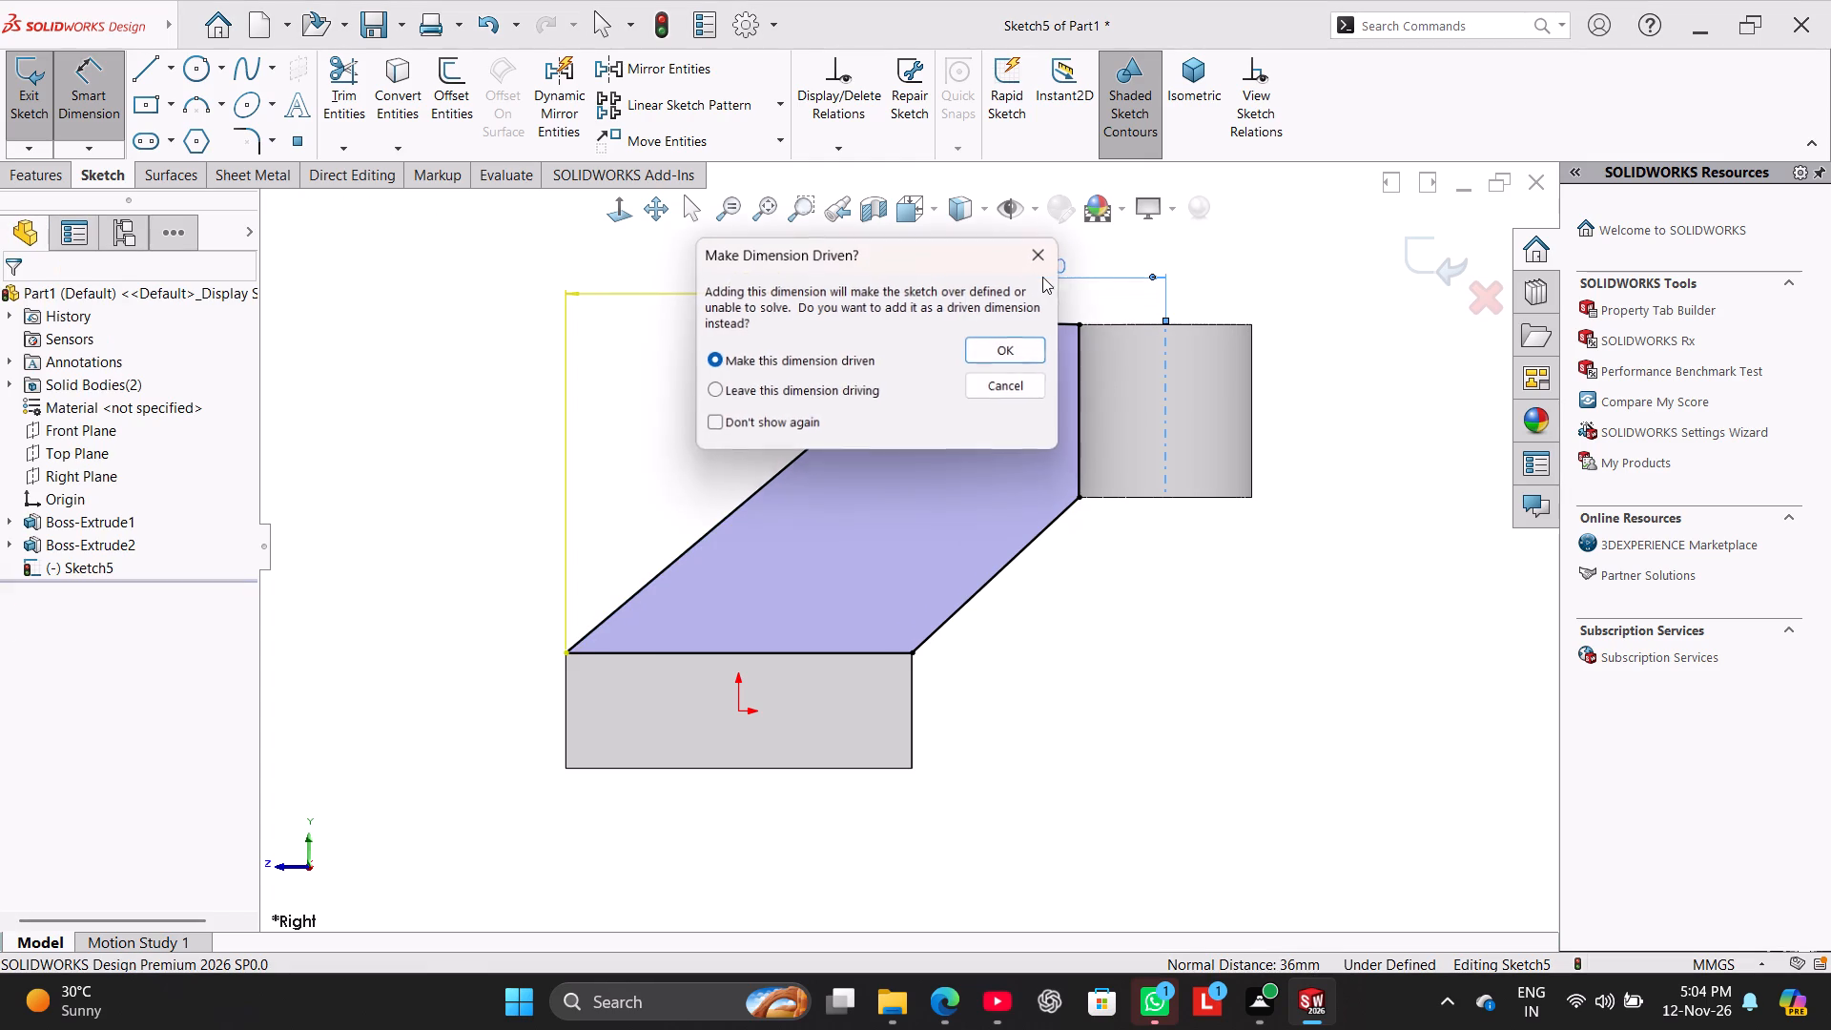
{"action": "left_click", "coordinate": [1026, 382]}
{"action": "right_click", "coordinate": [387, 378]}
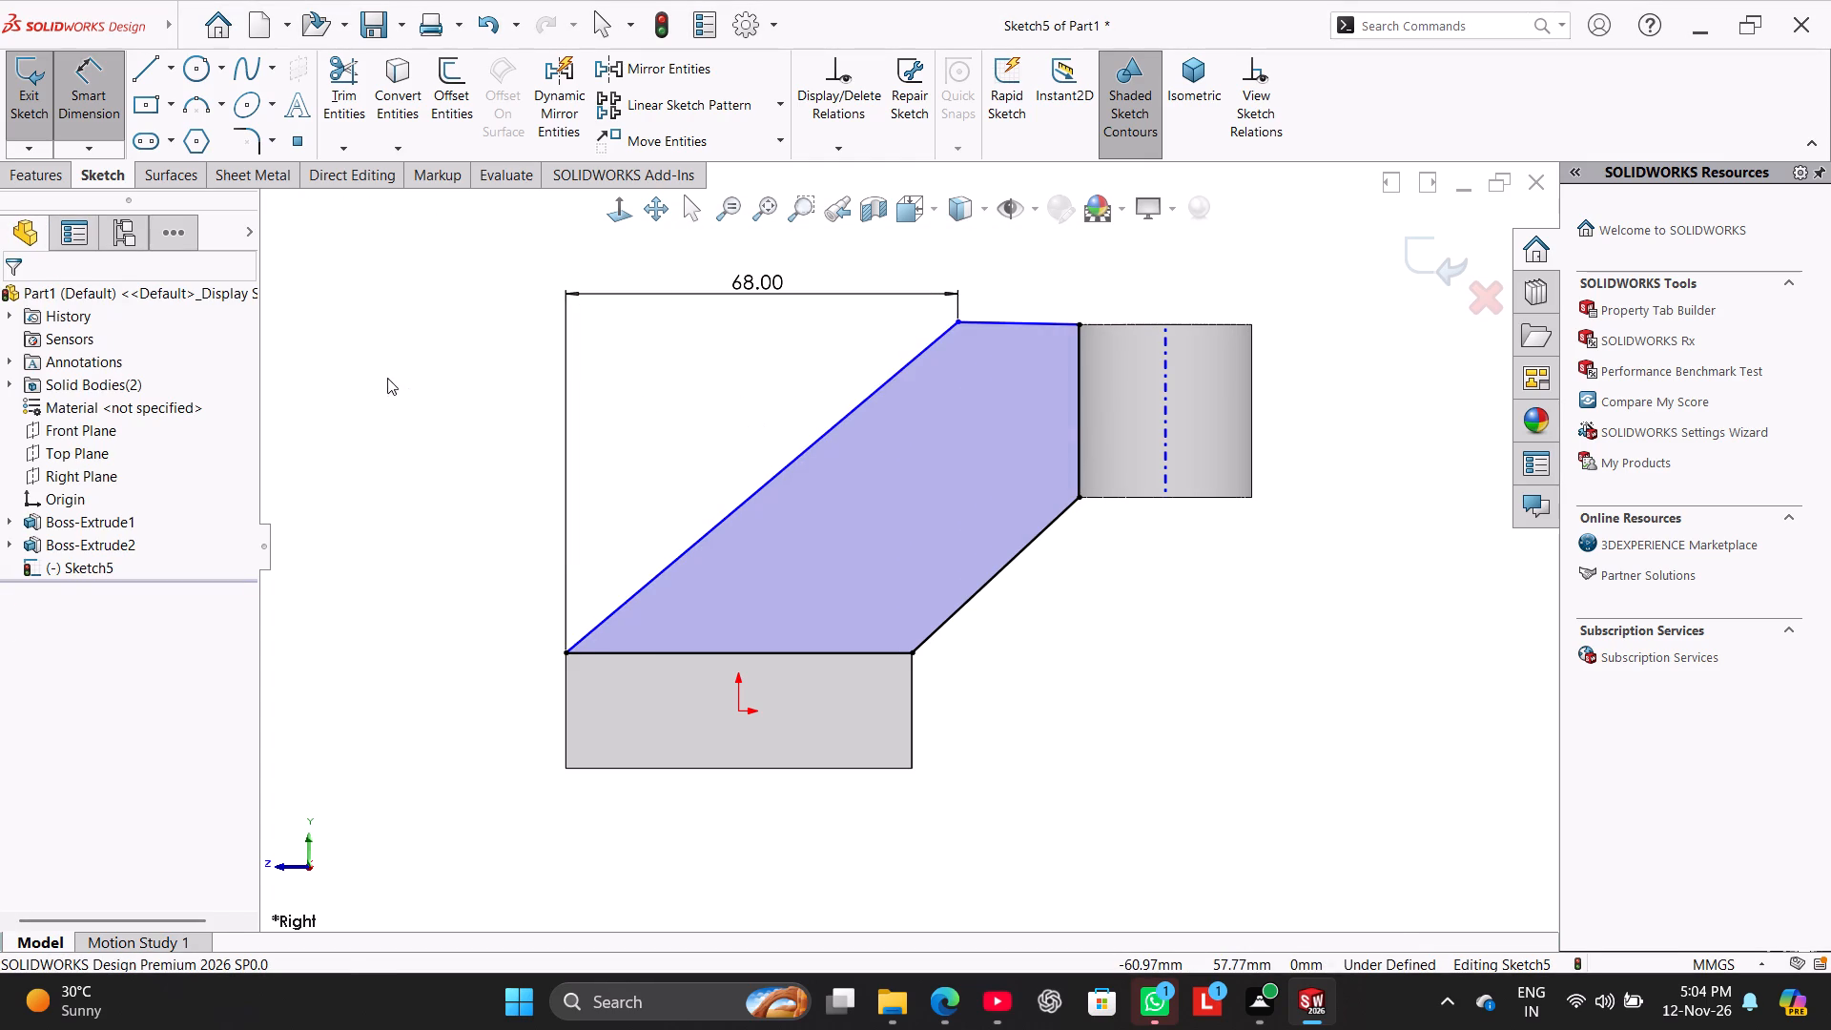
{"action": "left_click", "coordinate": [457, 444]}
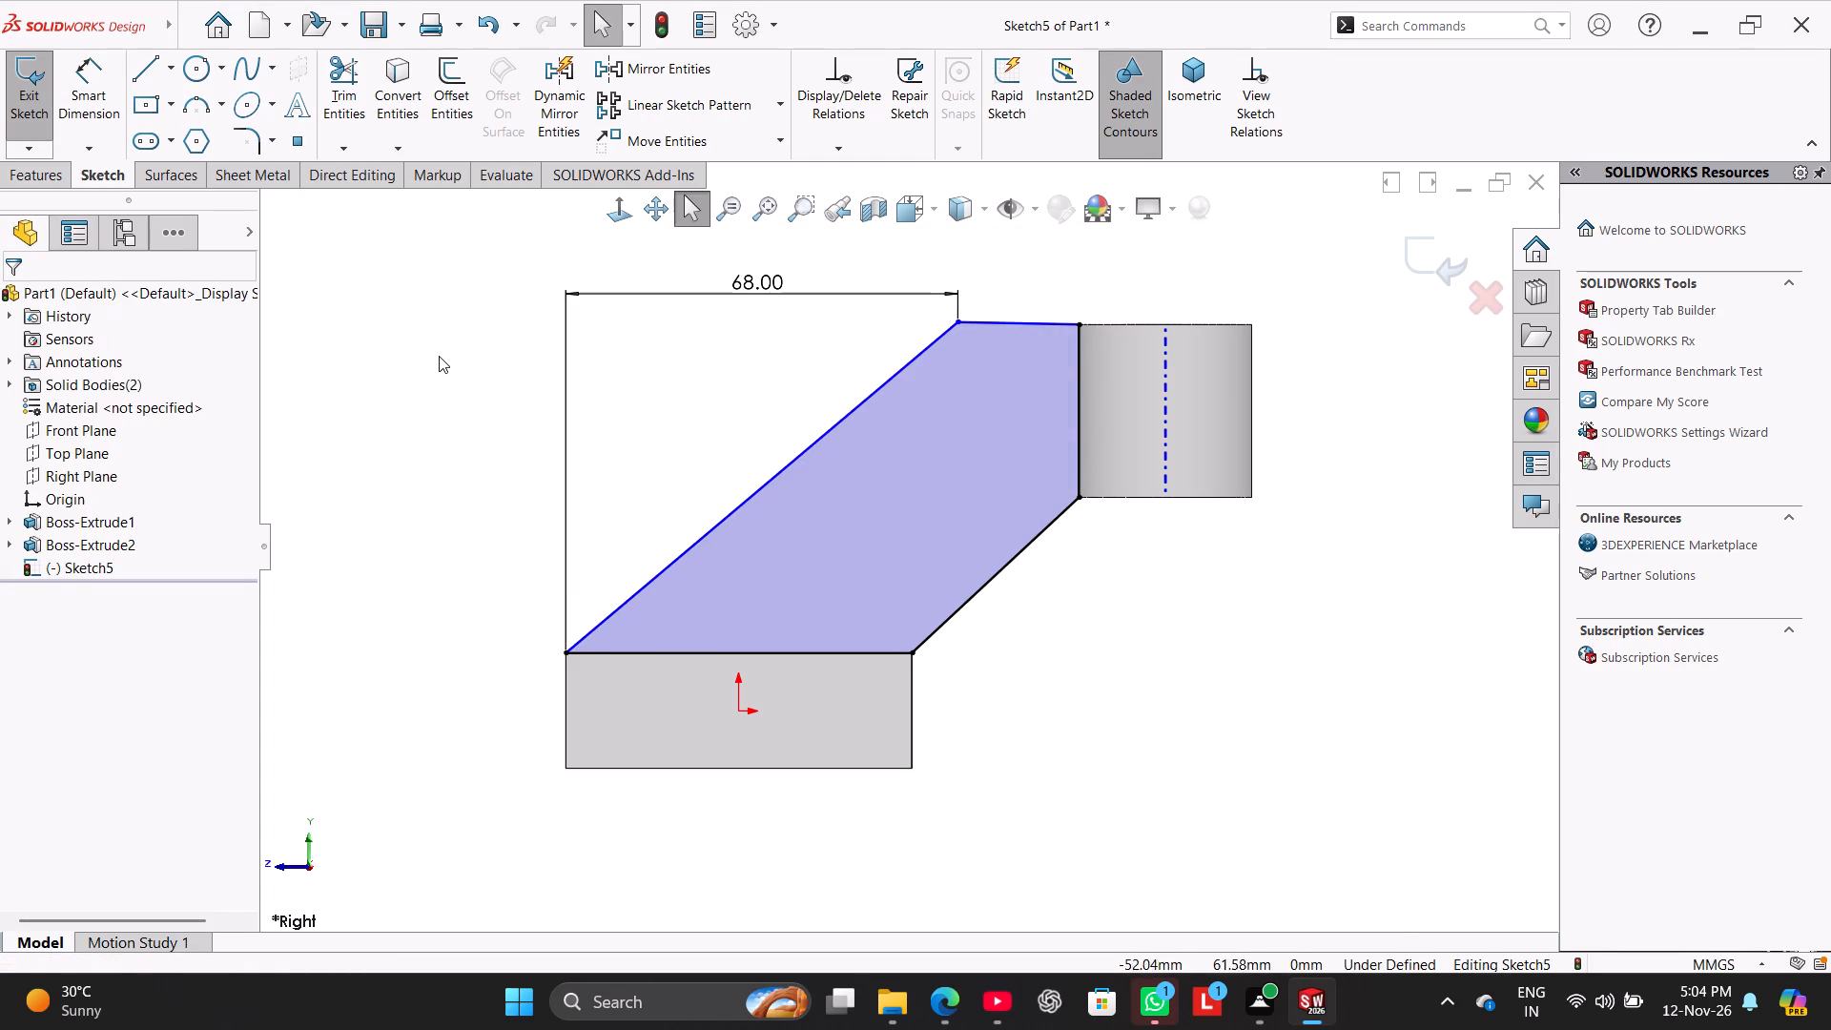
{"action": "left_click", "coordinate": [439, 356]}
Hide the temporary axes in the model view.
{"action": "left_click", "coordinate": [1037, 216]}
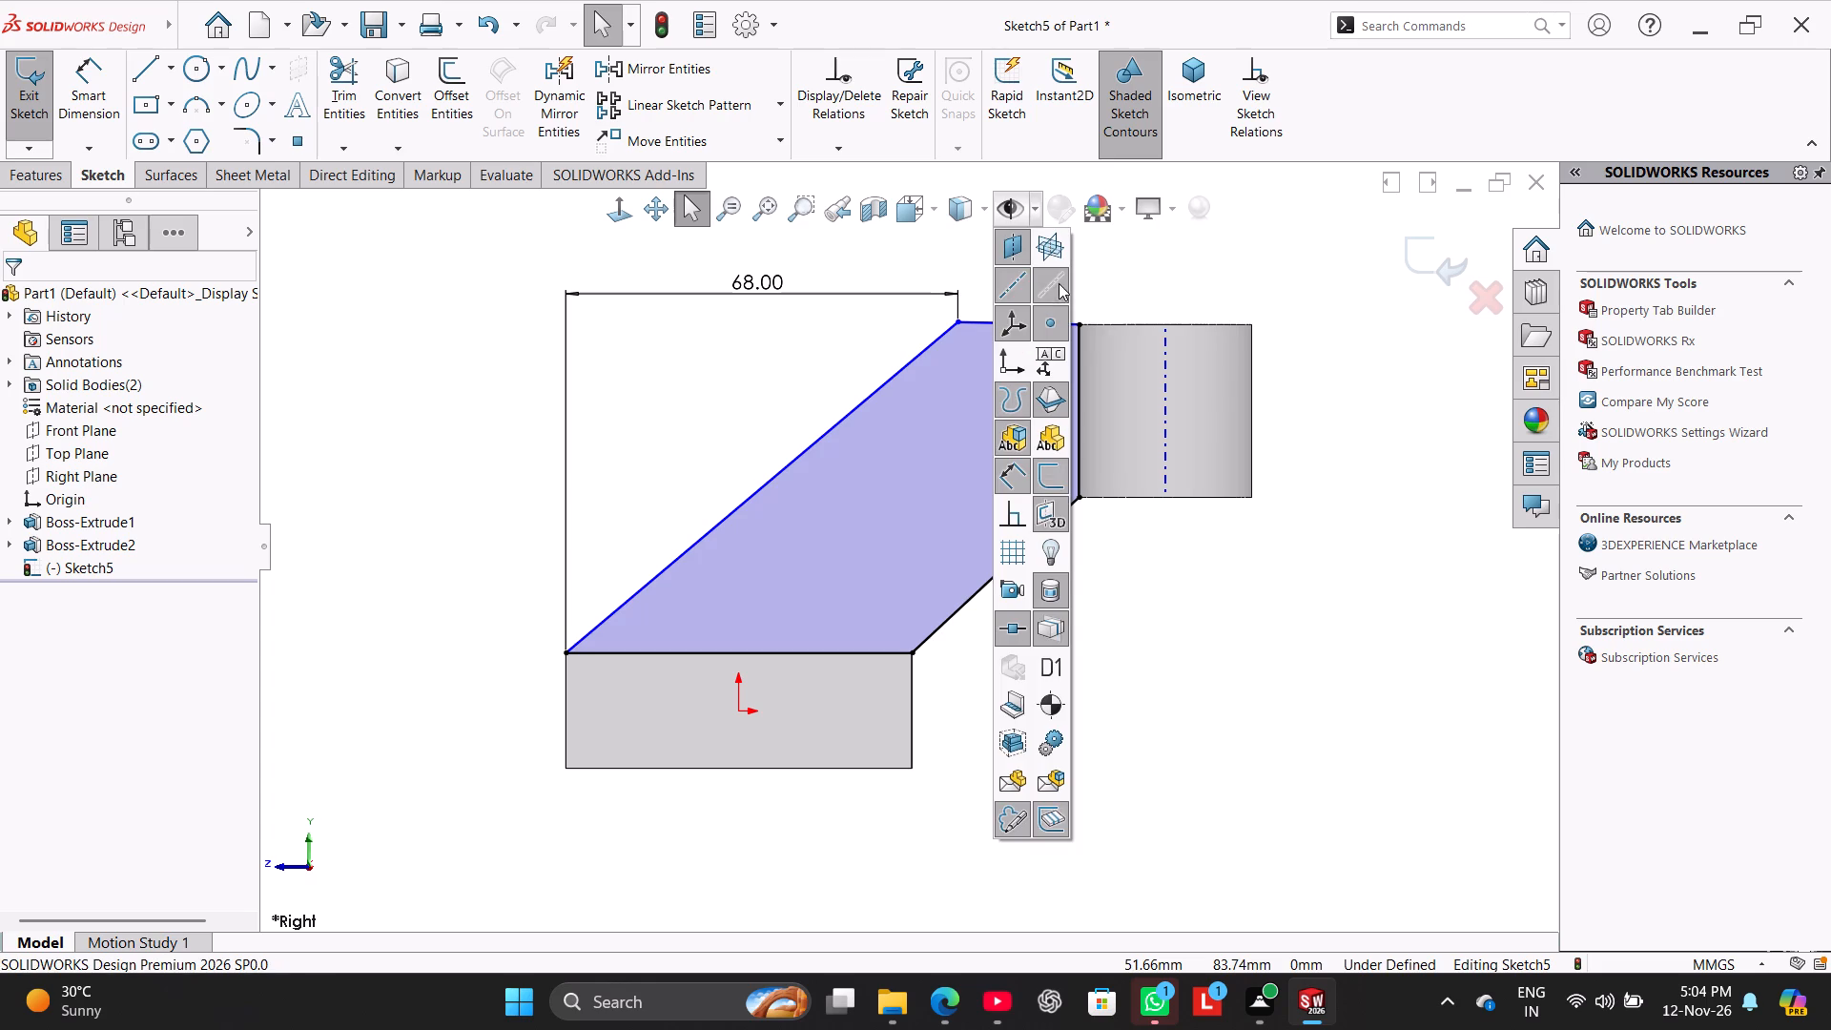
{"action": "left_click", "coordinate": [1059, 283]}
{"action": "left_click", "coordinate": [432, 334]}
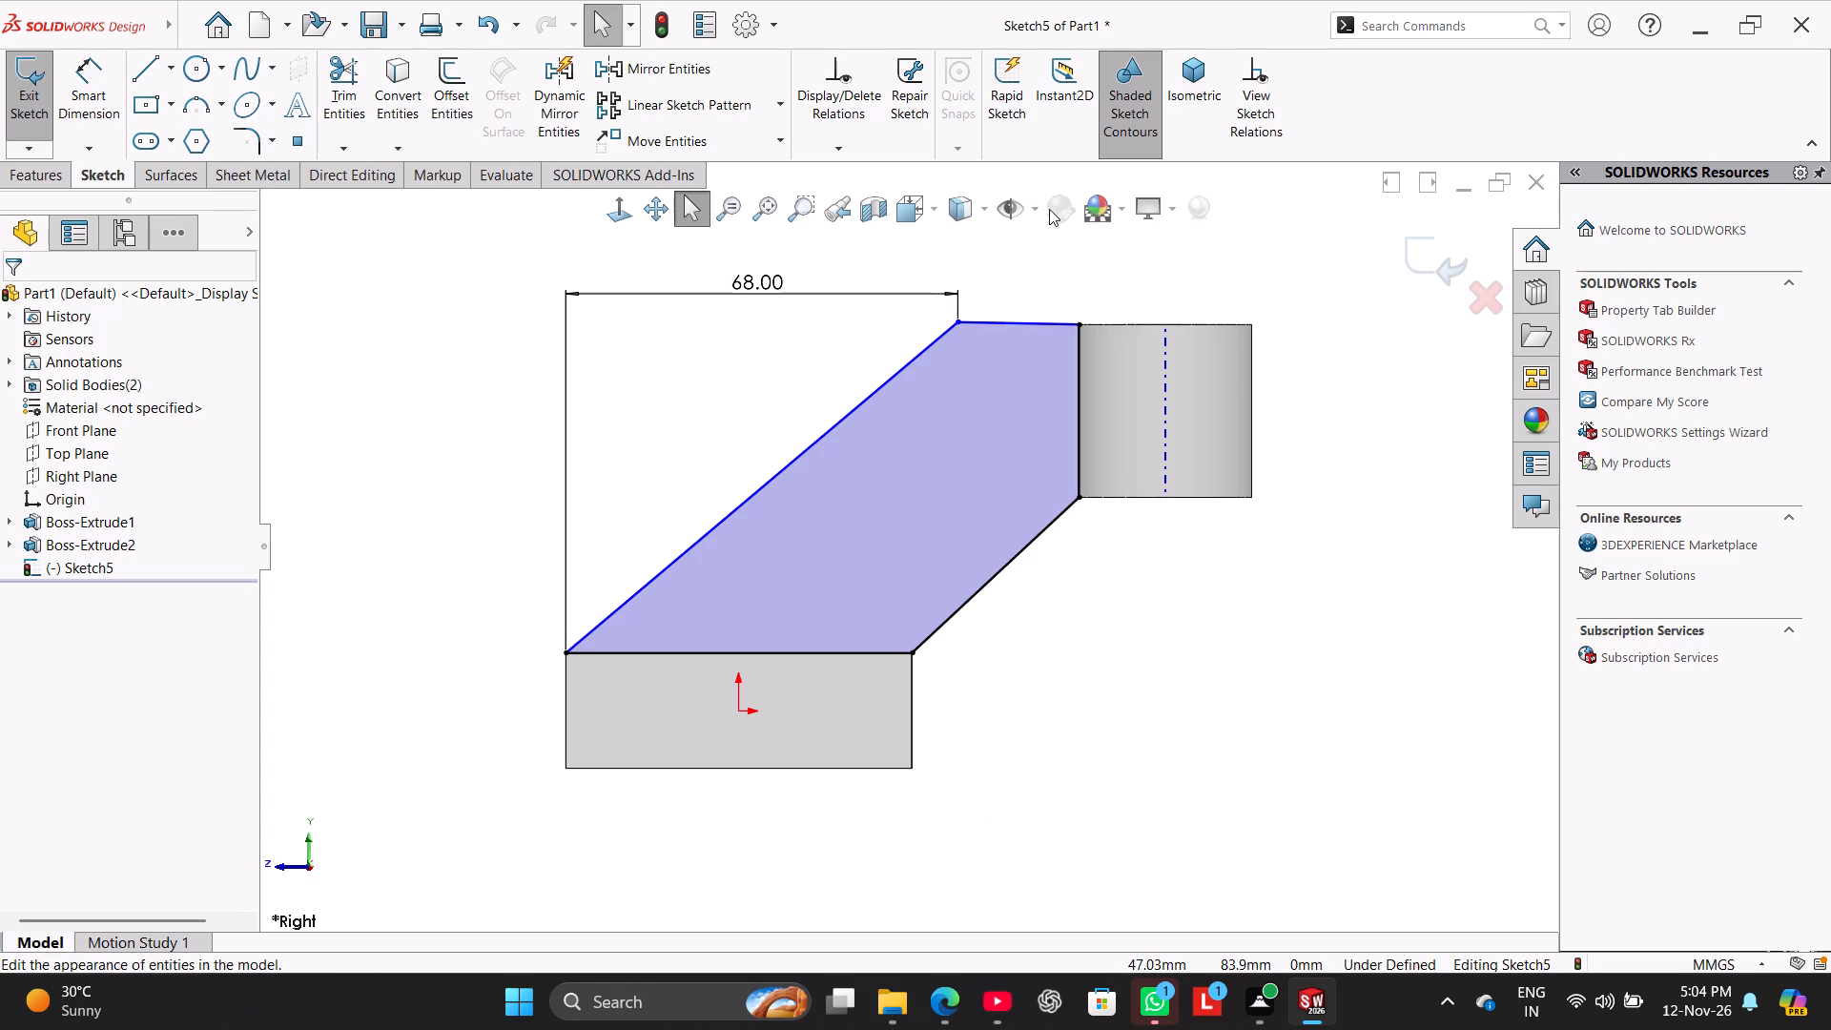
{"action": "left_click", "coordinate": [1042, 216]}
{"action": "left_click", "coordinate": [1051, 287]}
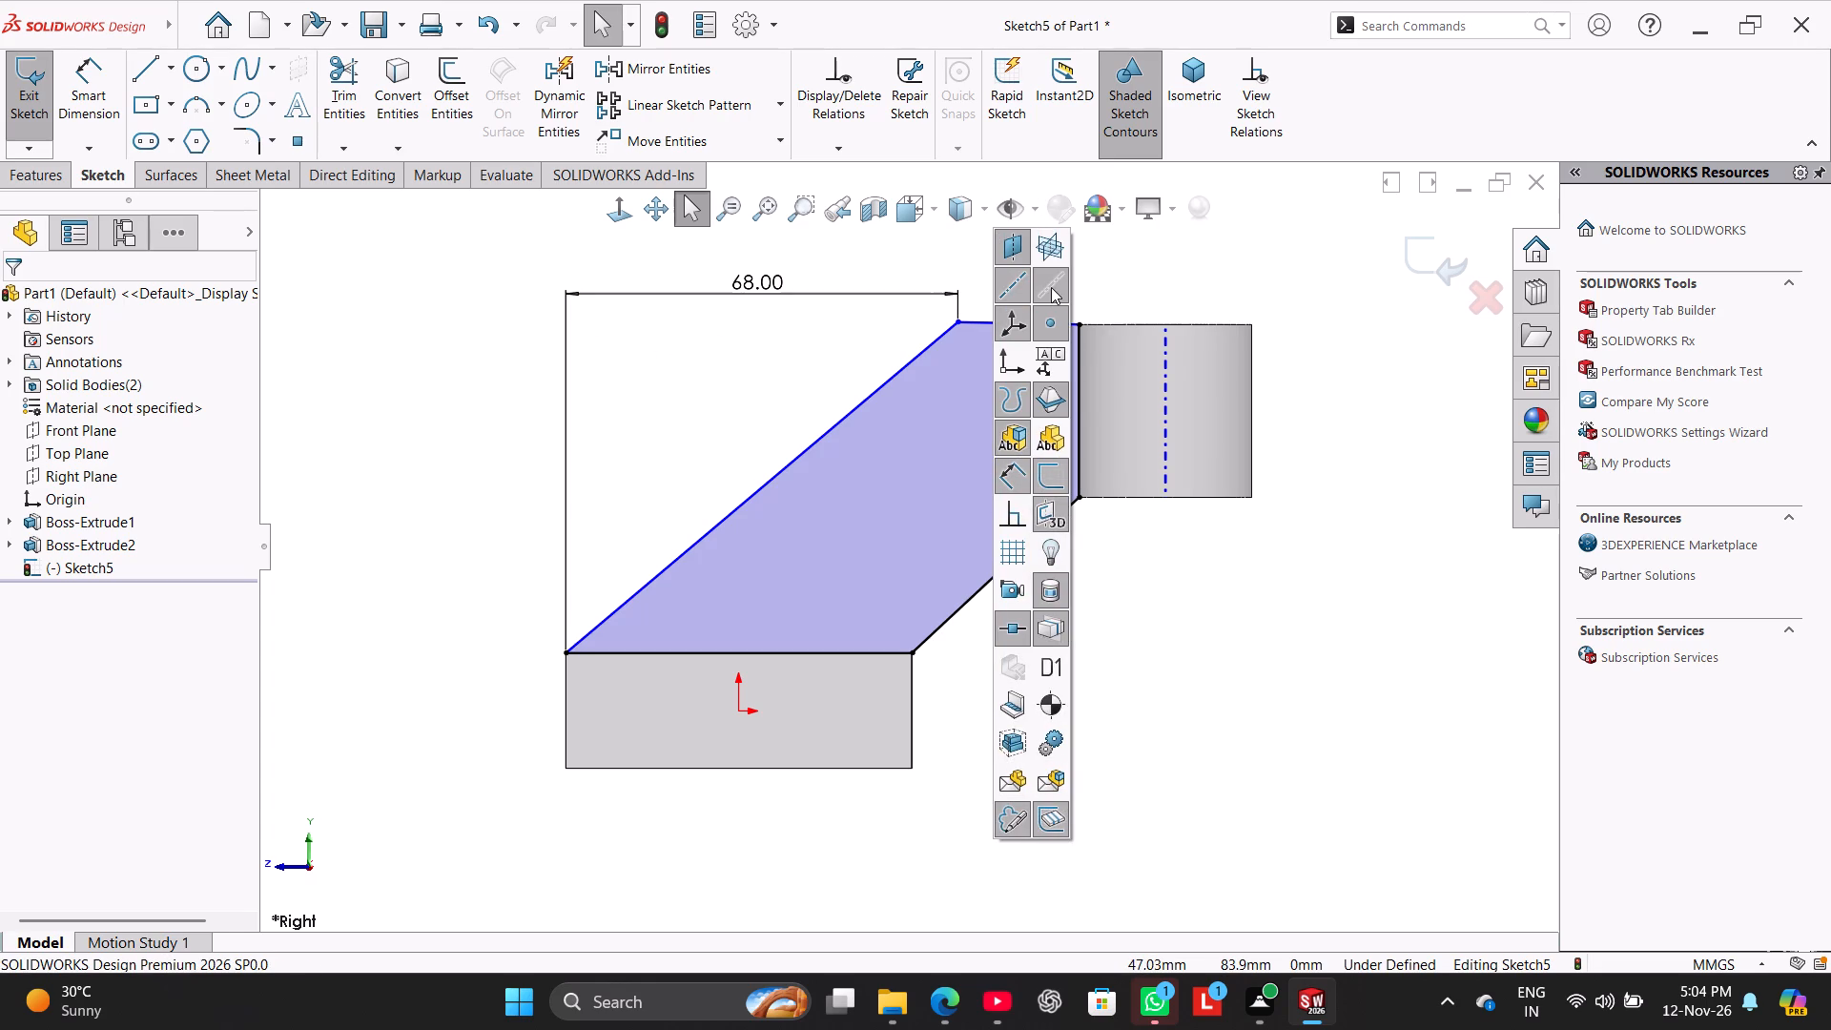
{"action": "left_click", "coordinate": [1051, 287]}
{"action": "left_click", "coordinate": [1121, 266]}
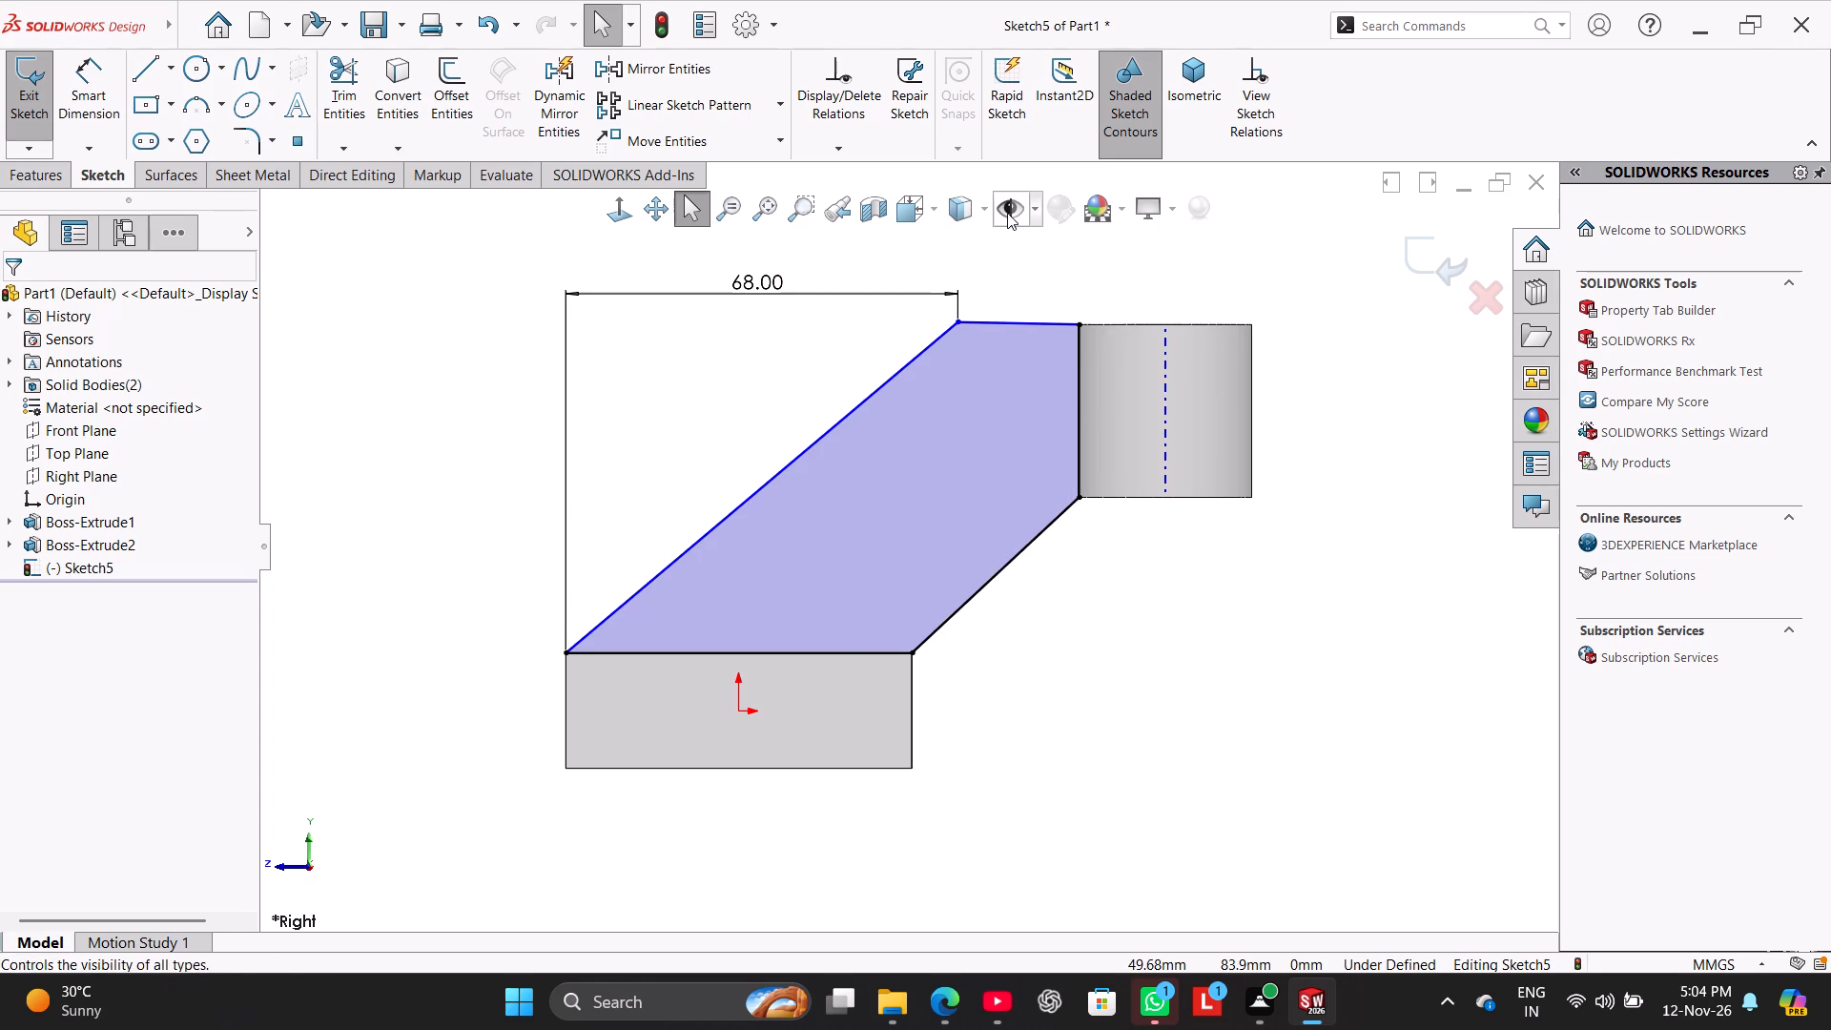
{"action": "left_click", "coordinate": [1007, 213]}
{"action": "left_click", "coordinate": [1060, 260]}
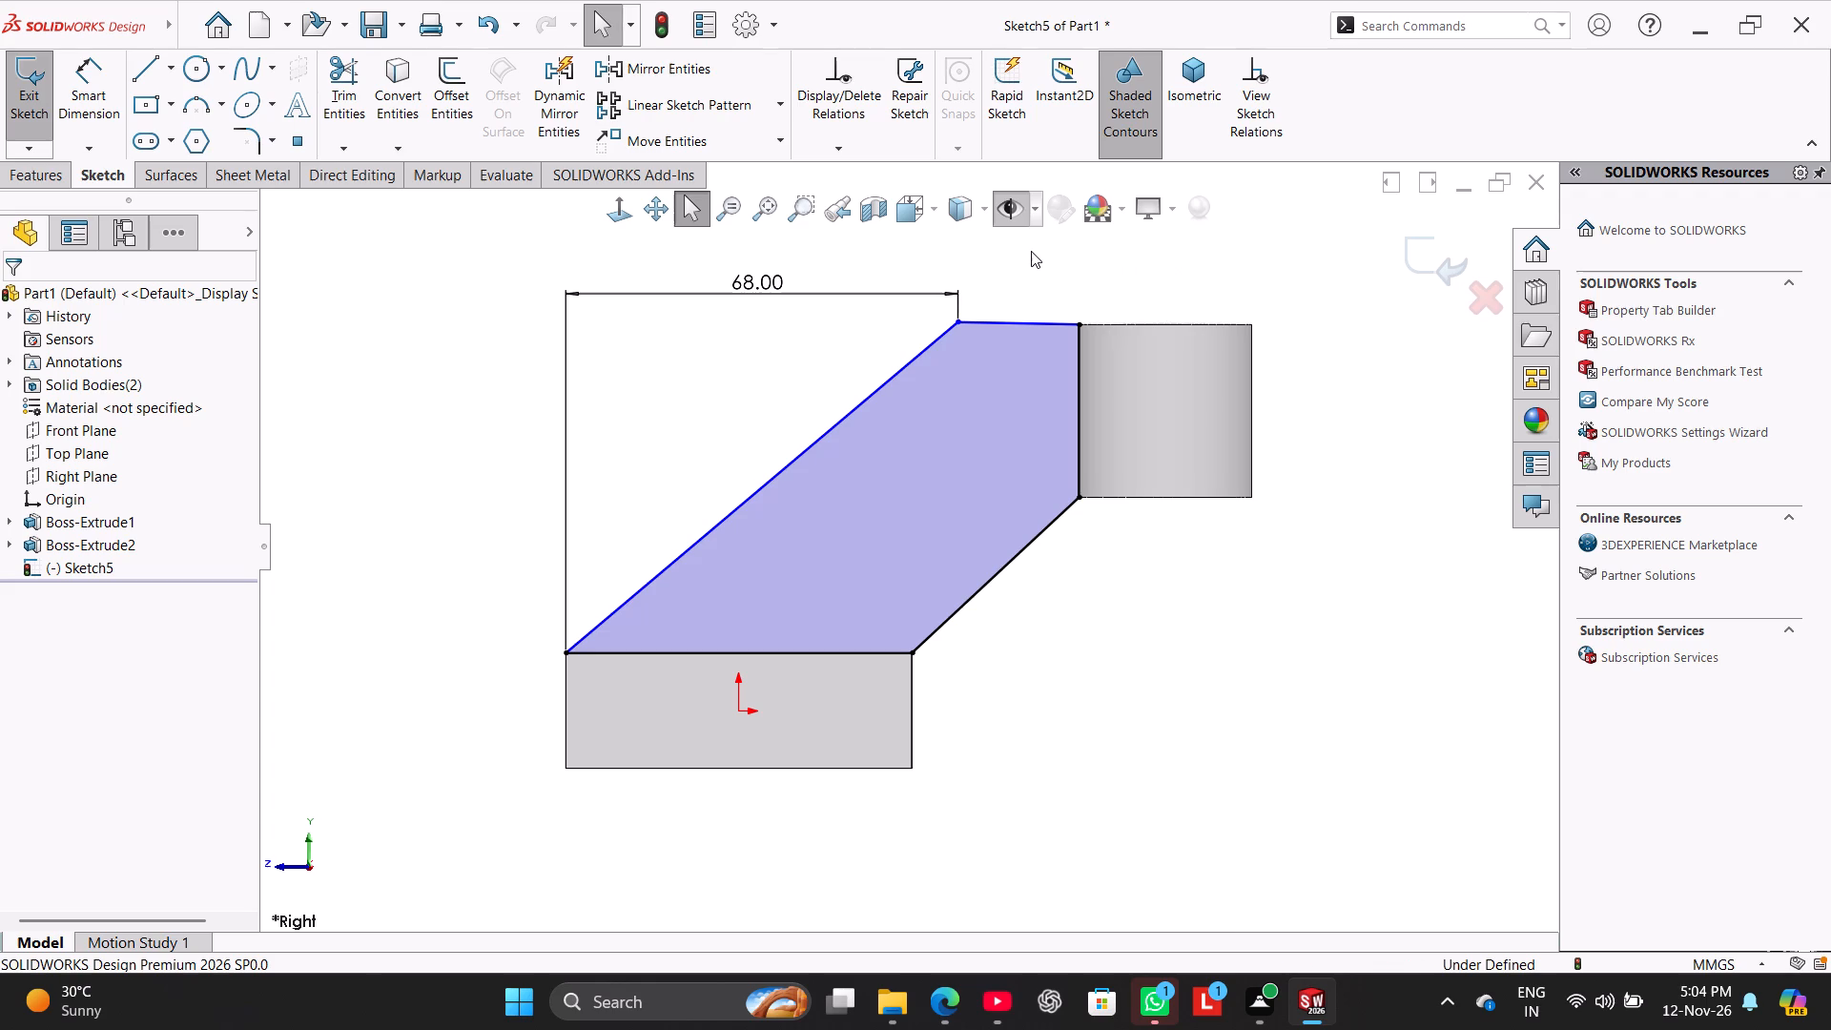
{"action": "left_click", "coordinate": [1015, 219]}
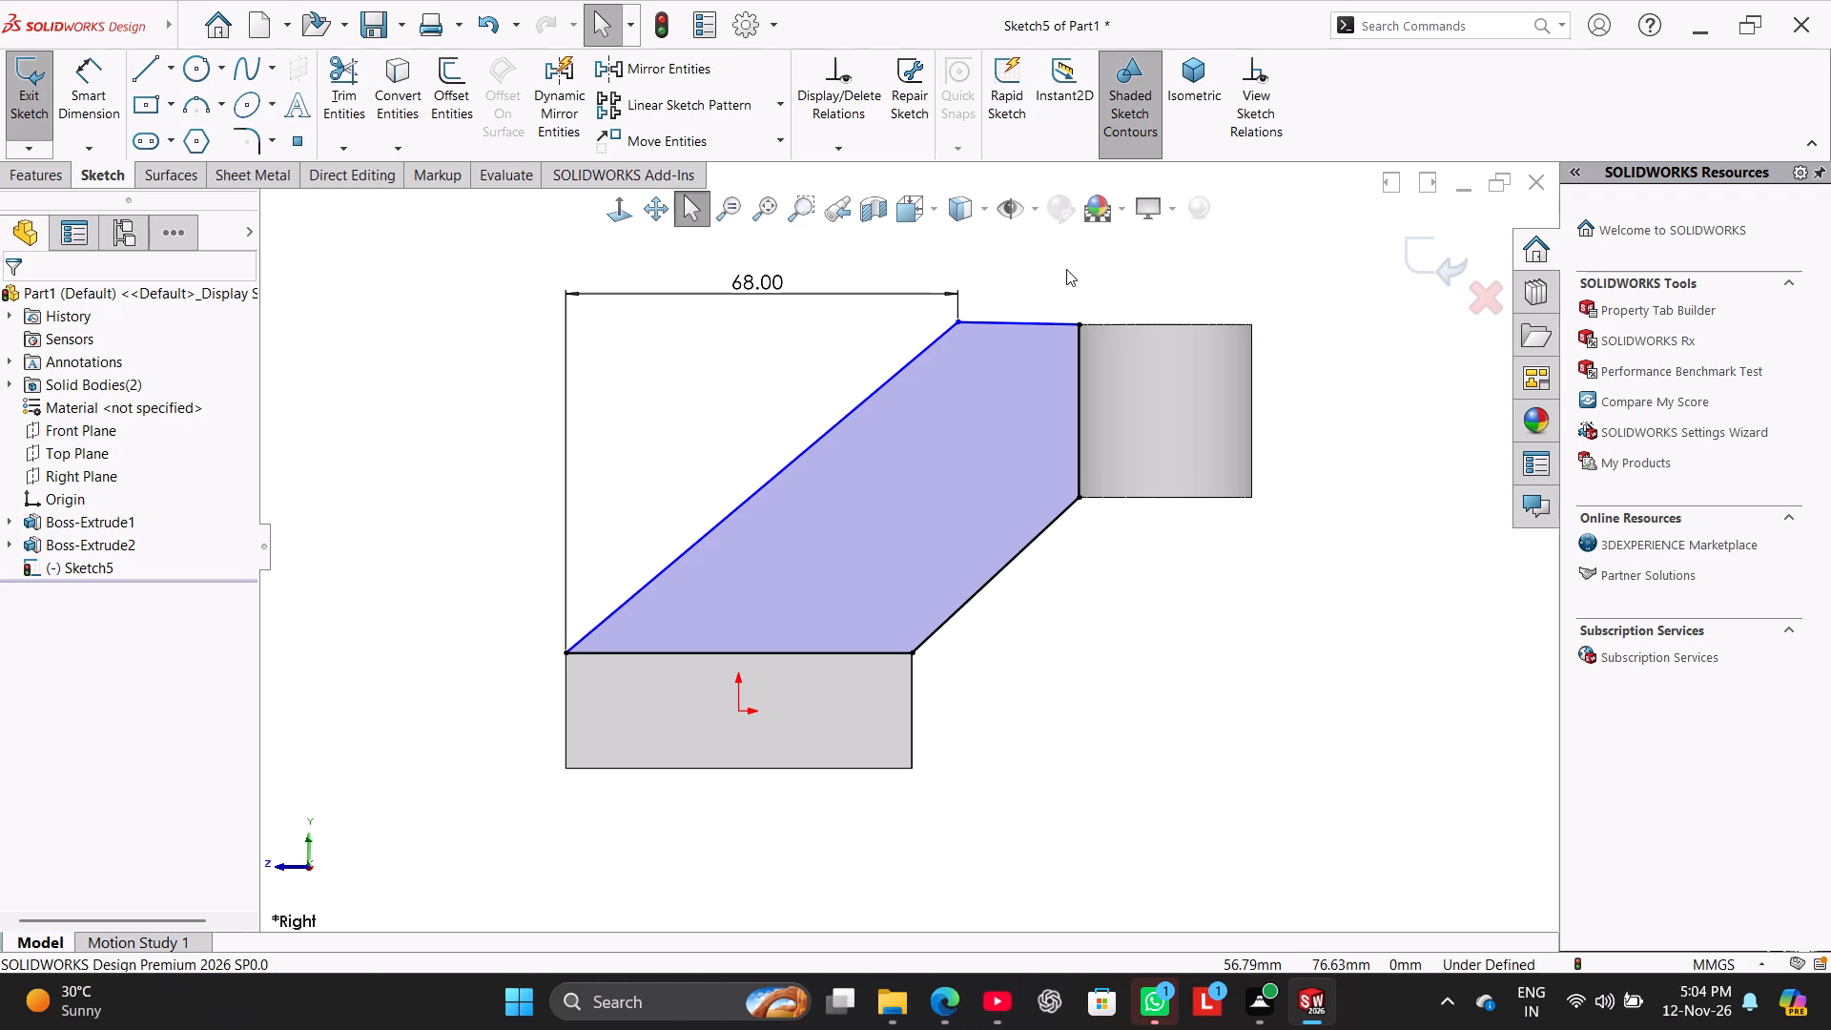
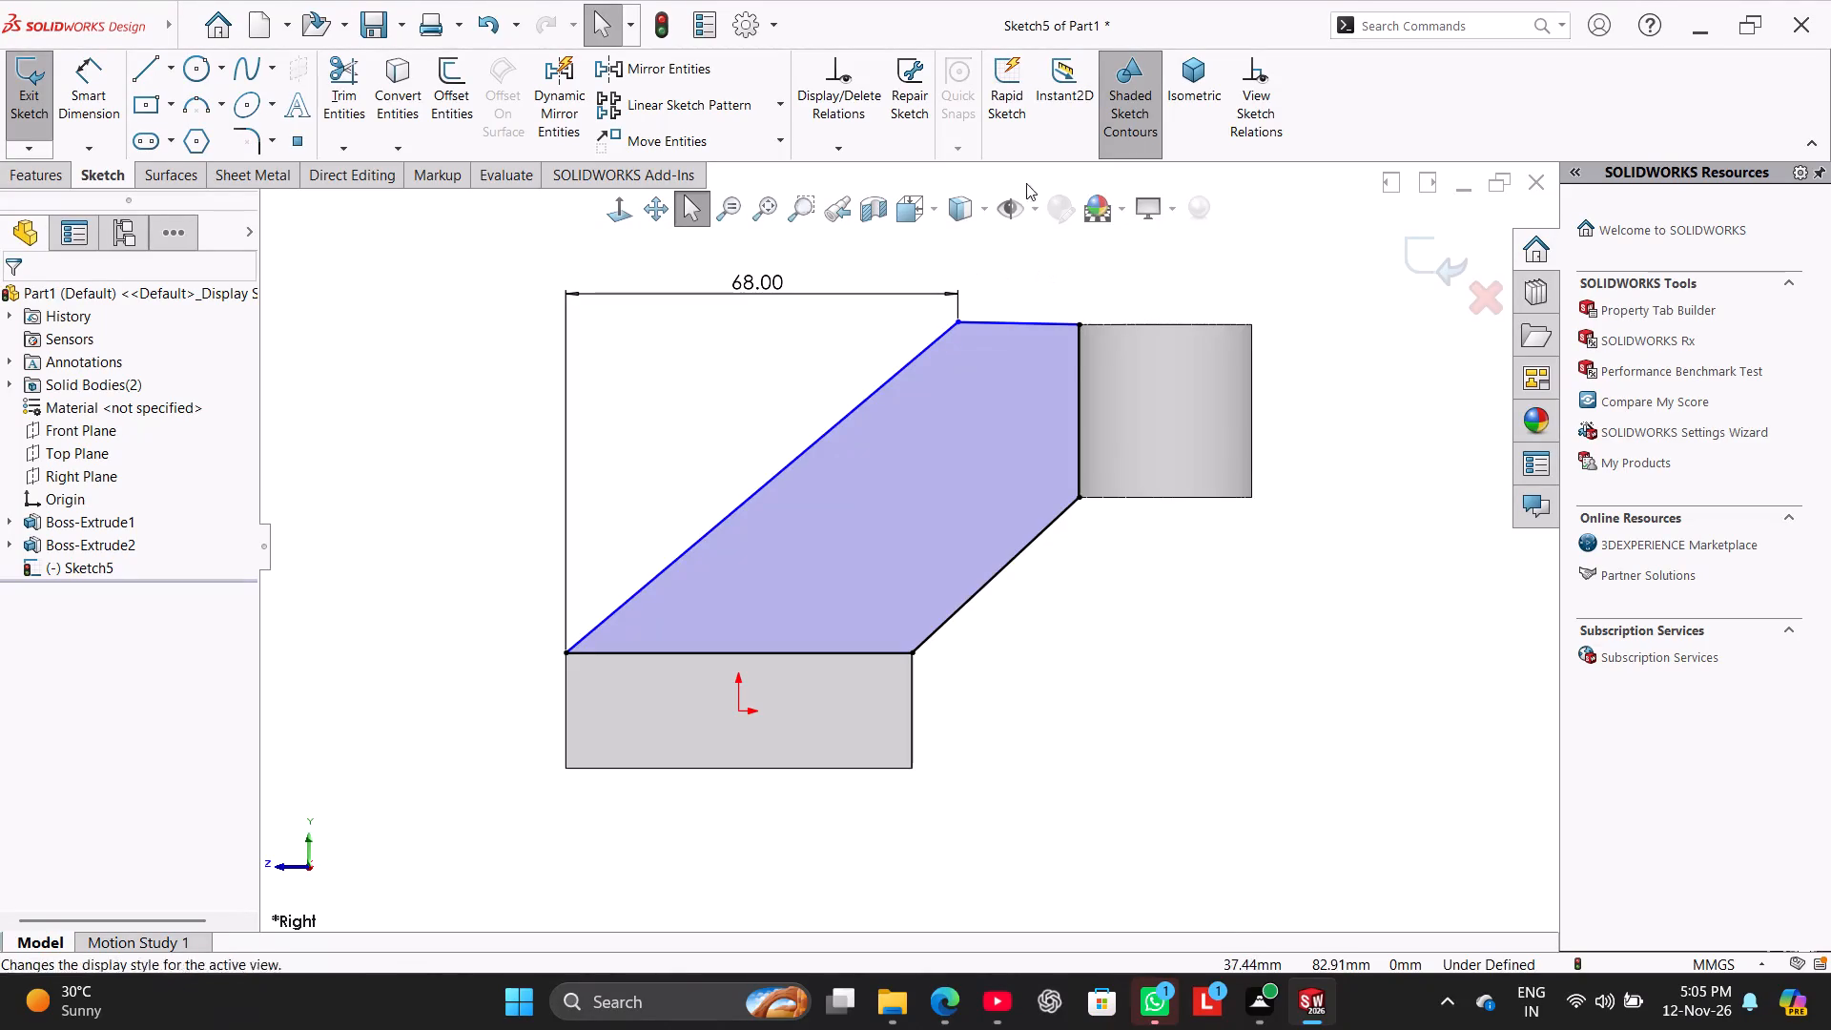
Replace the arm profile's lower slanted line with one from the base's bottom corner on the boss side to the boss's lower corner.
{"action": "right_click", "coordinate": [1043, 533]}
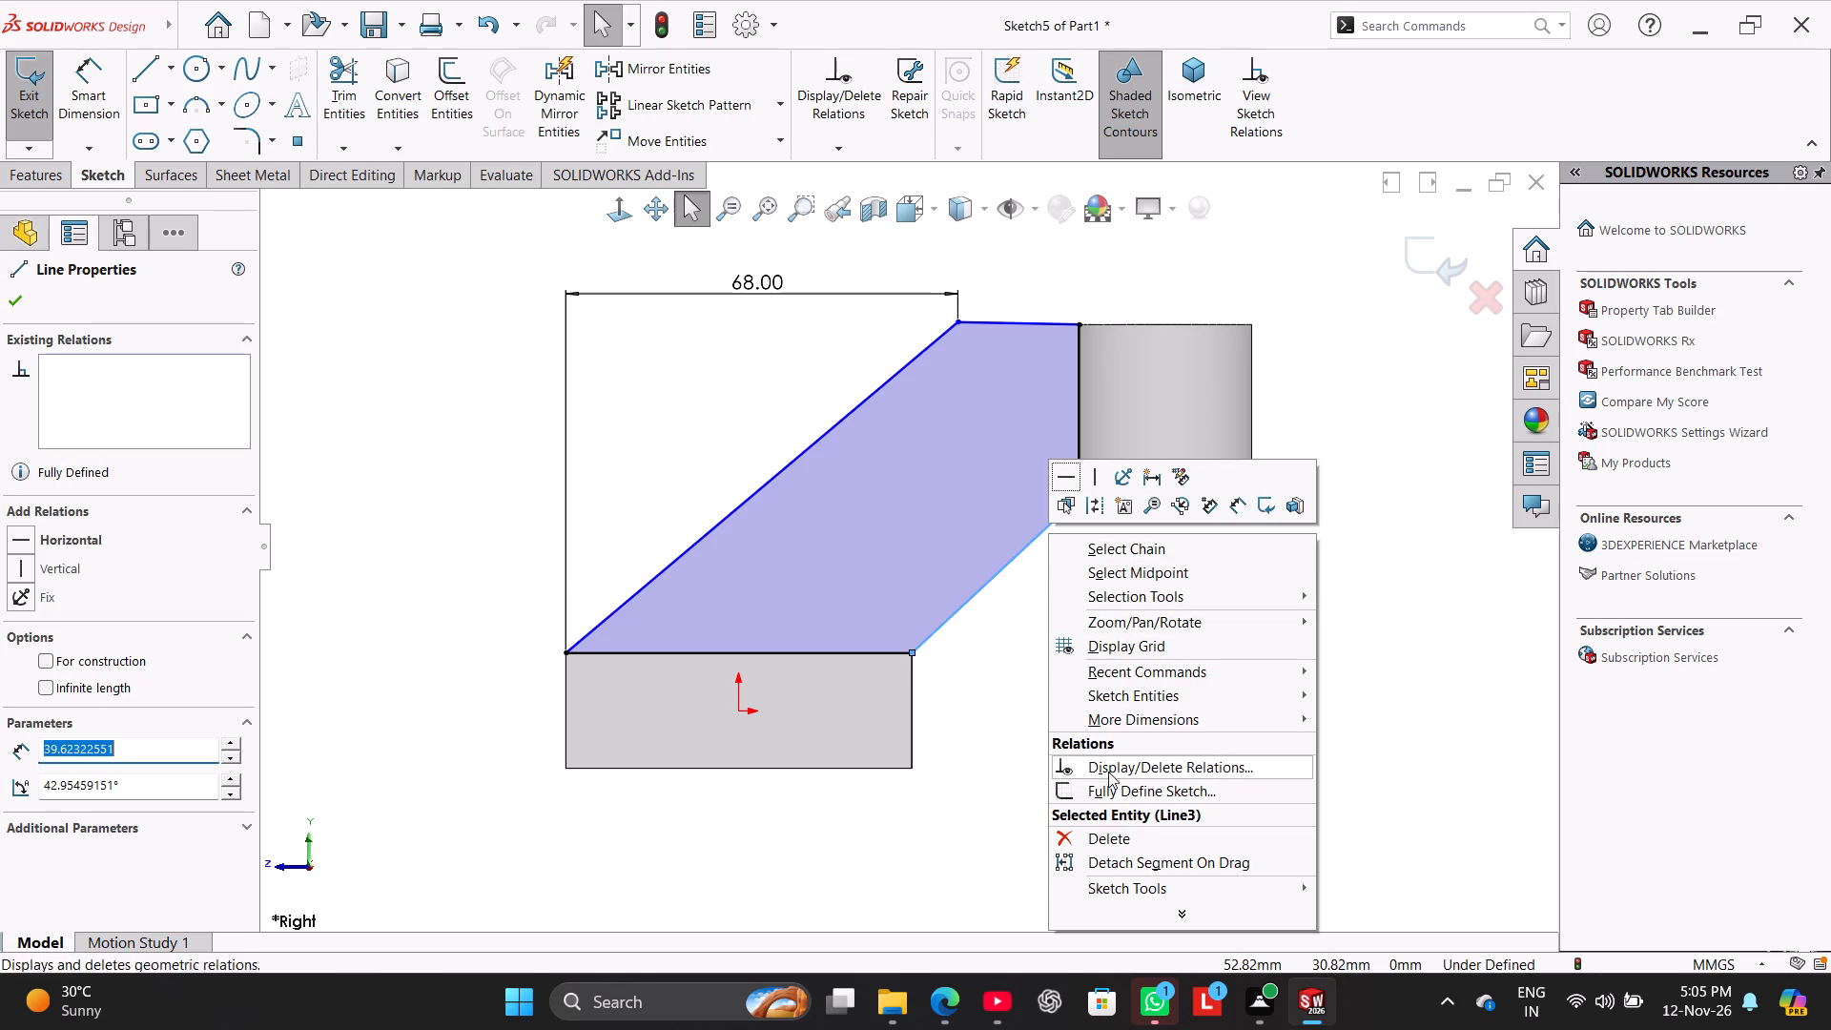
{"action": "left_click", "coordinate": [1112, 846]}
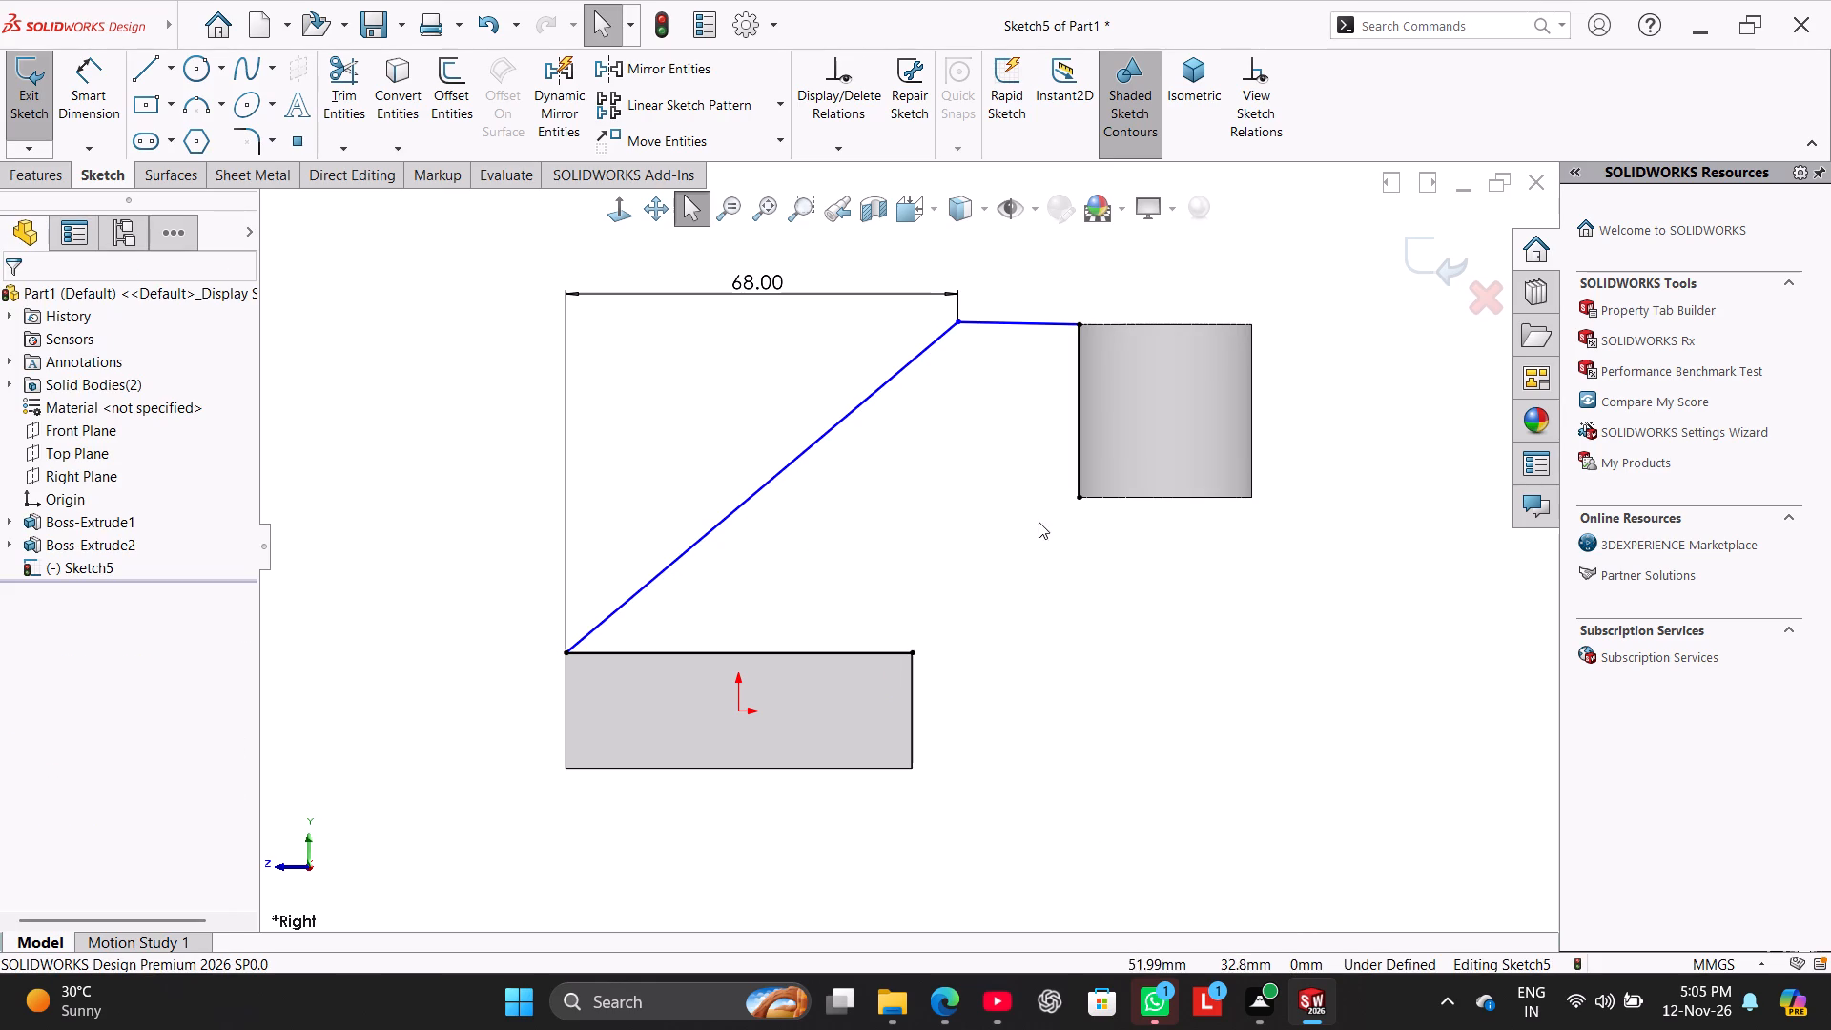
{"action": "left_click", "coordinate": [152, 63]}
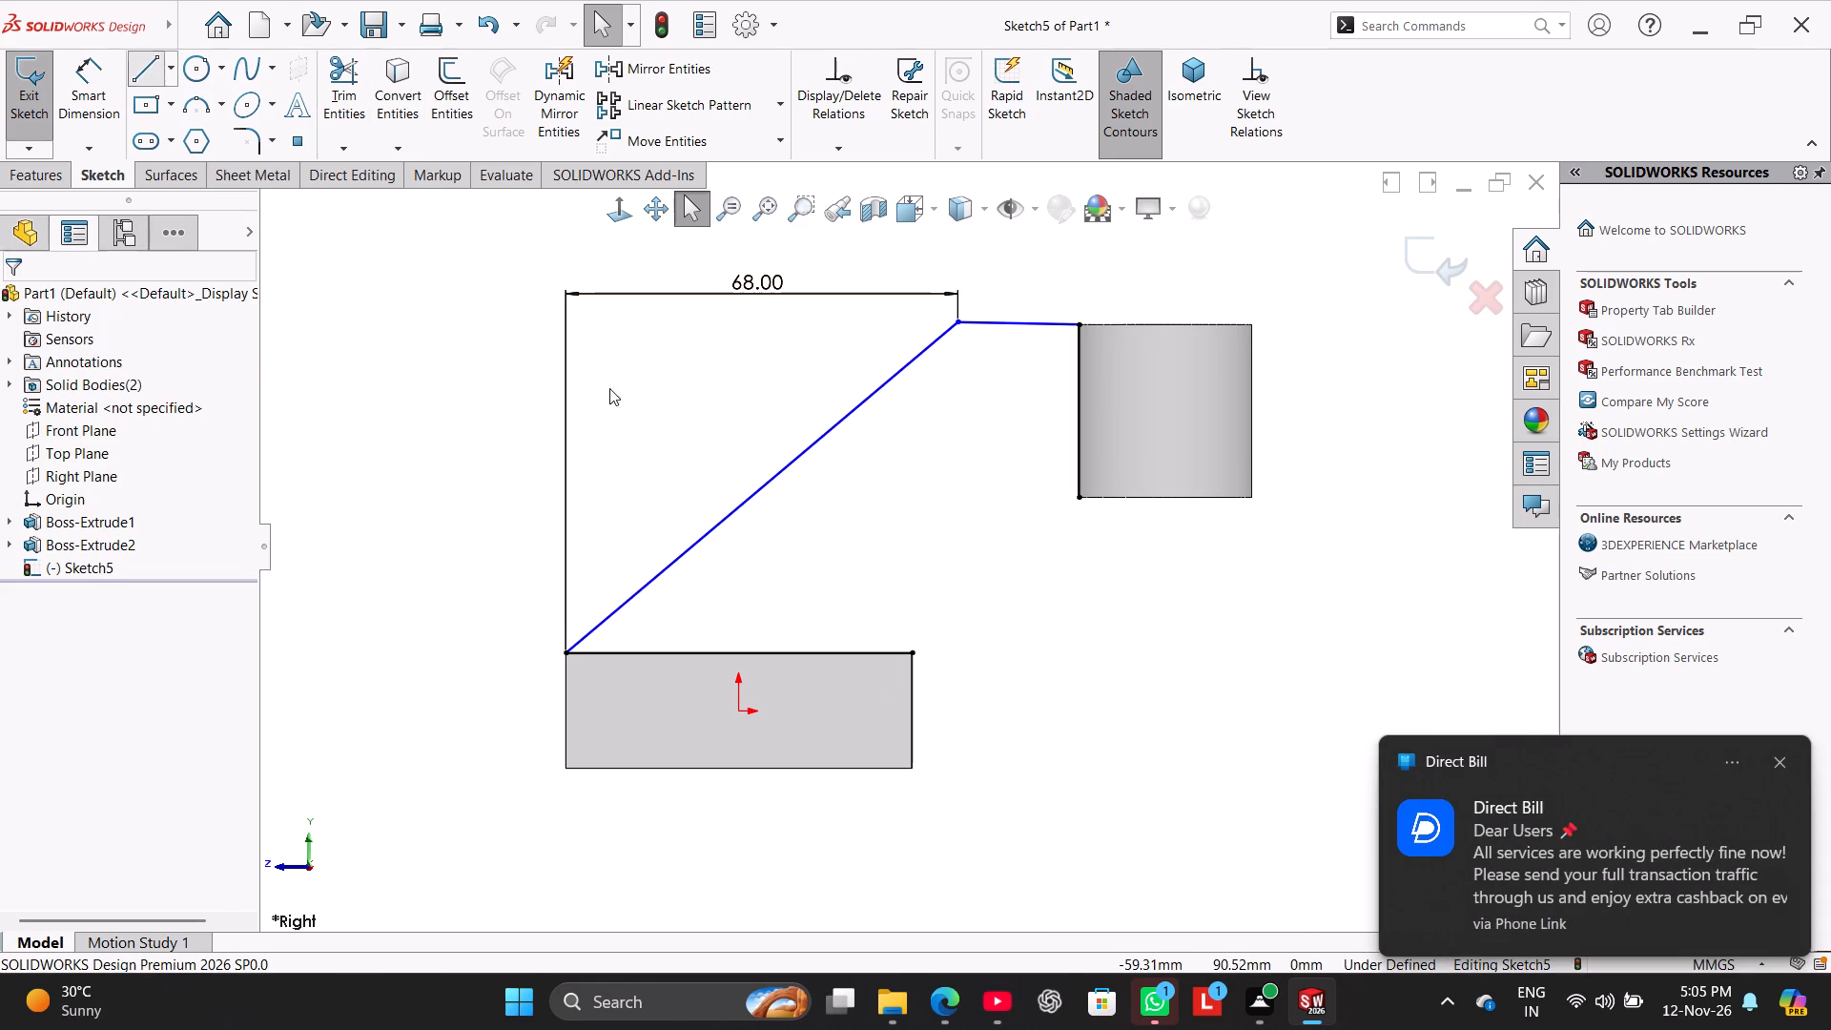
{"action": "left_click", "coordinate": [911, 770]}
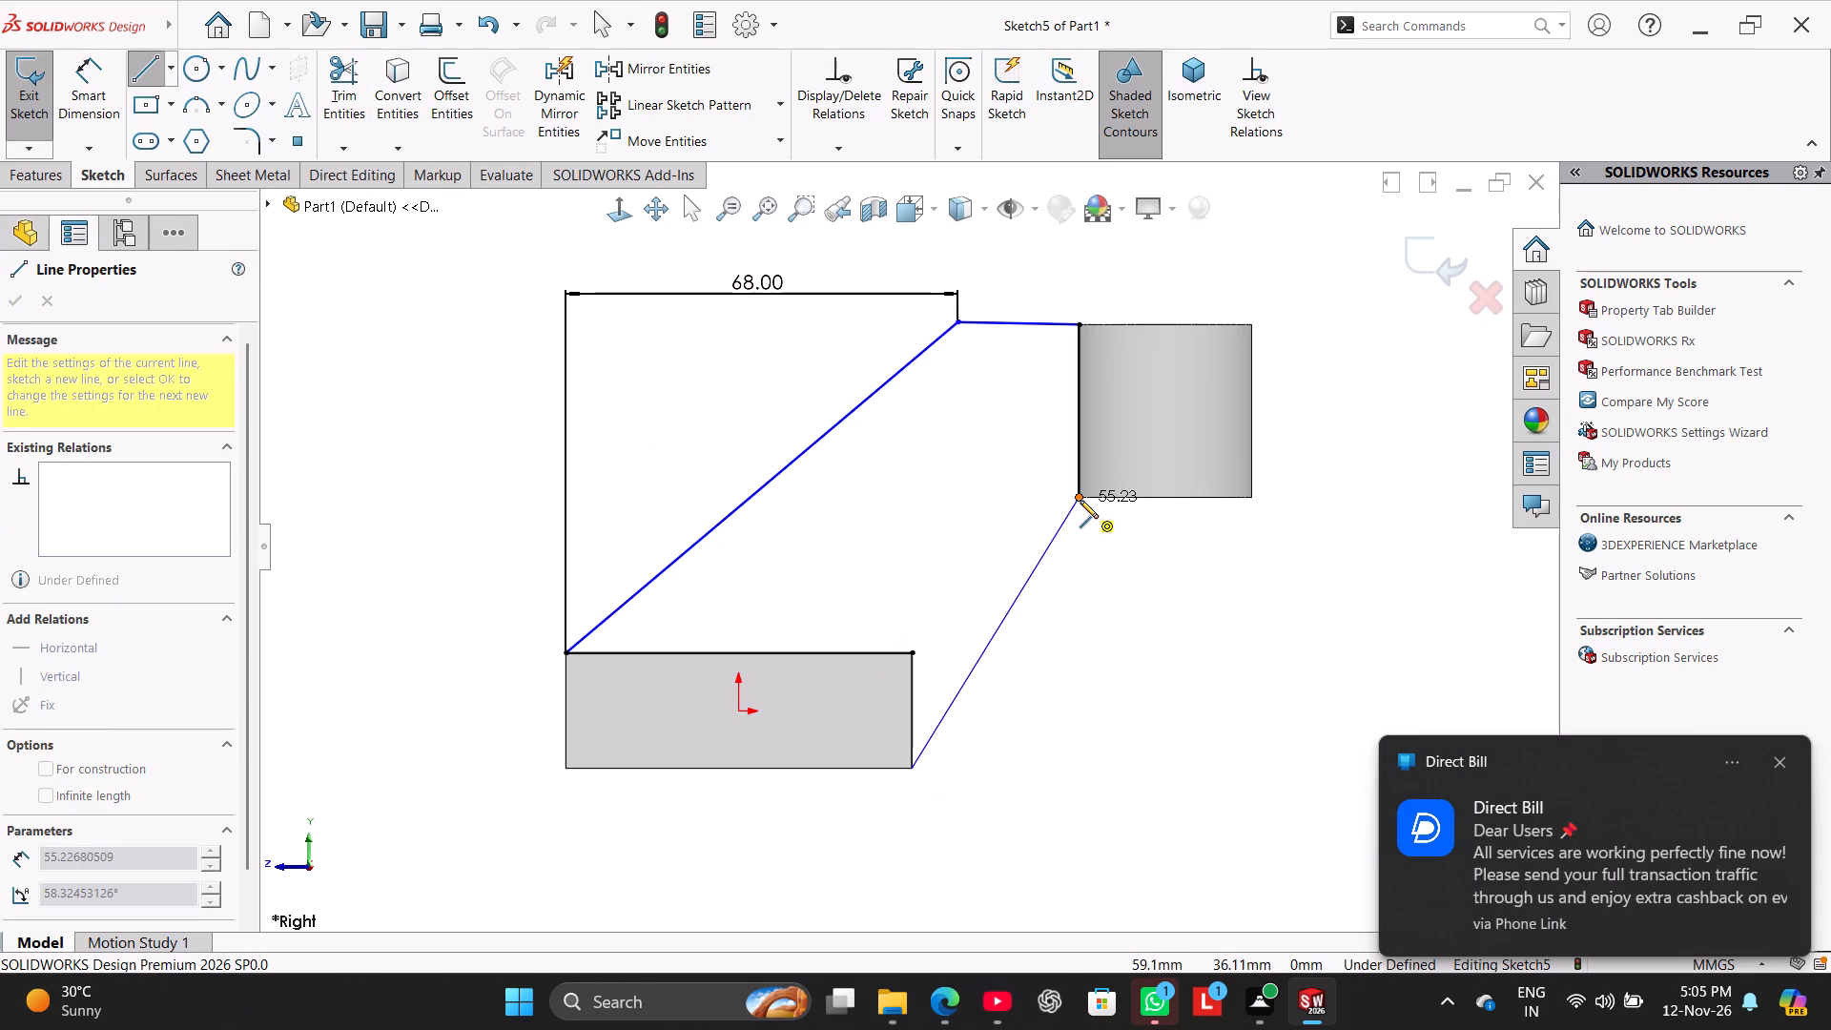
{"action": "left_click", "coordinate": [1080, 500]}
{"action": "right_click", "coordinate": [971, 506]}
{"action": "left_click", "coordinate": [1001, 527]}
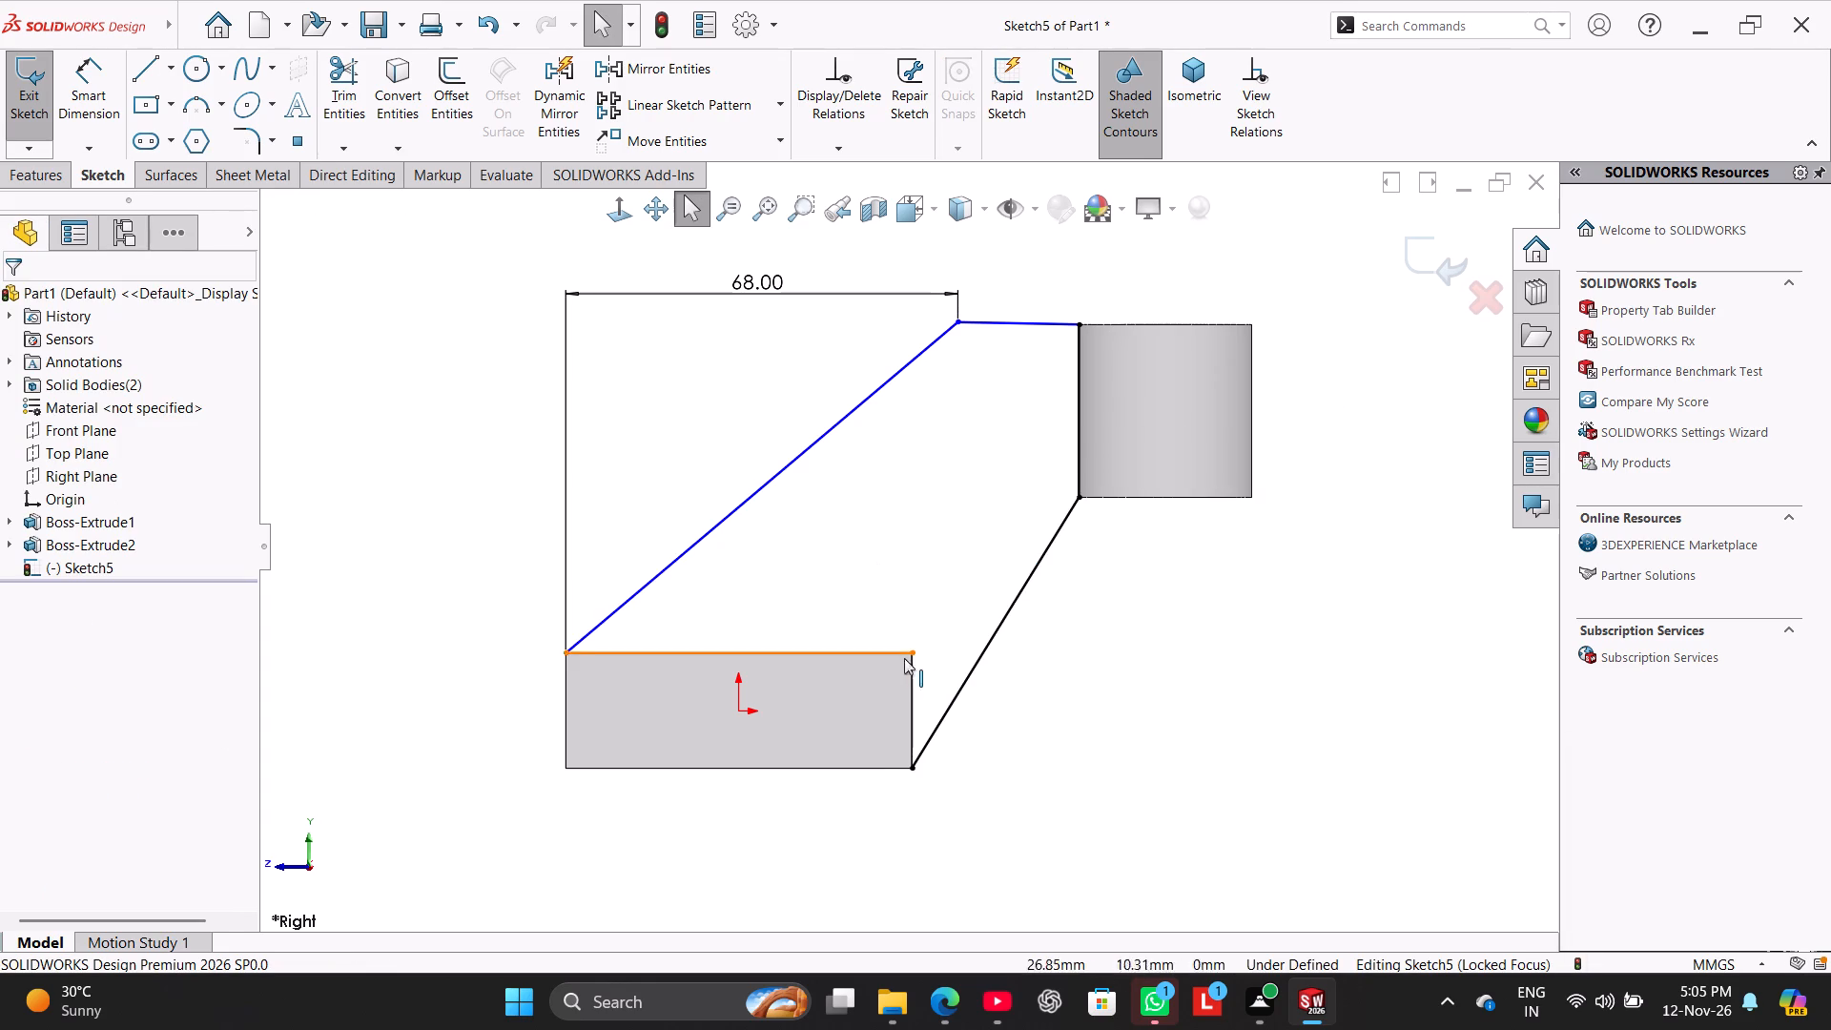
Convert the base's vertical edge on the boss side into a sketch line to close the arm profile.
{"action": "left_click", "coordinate": [424, 93]}
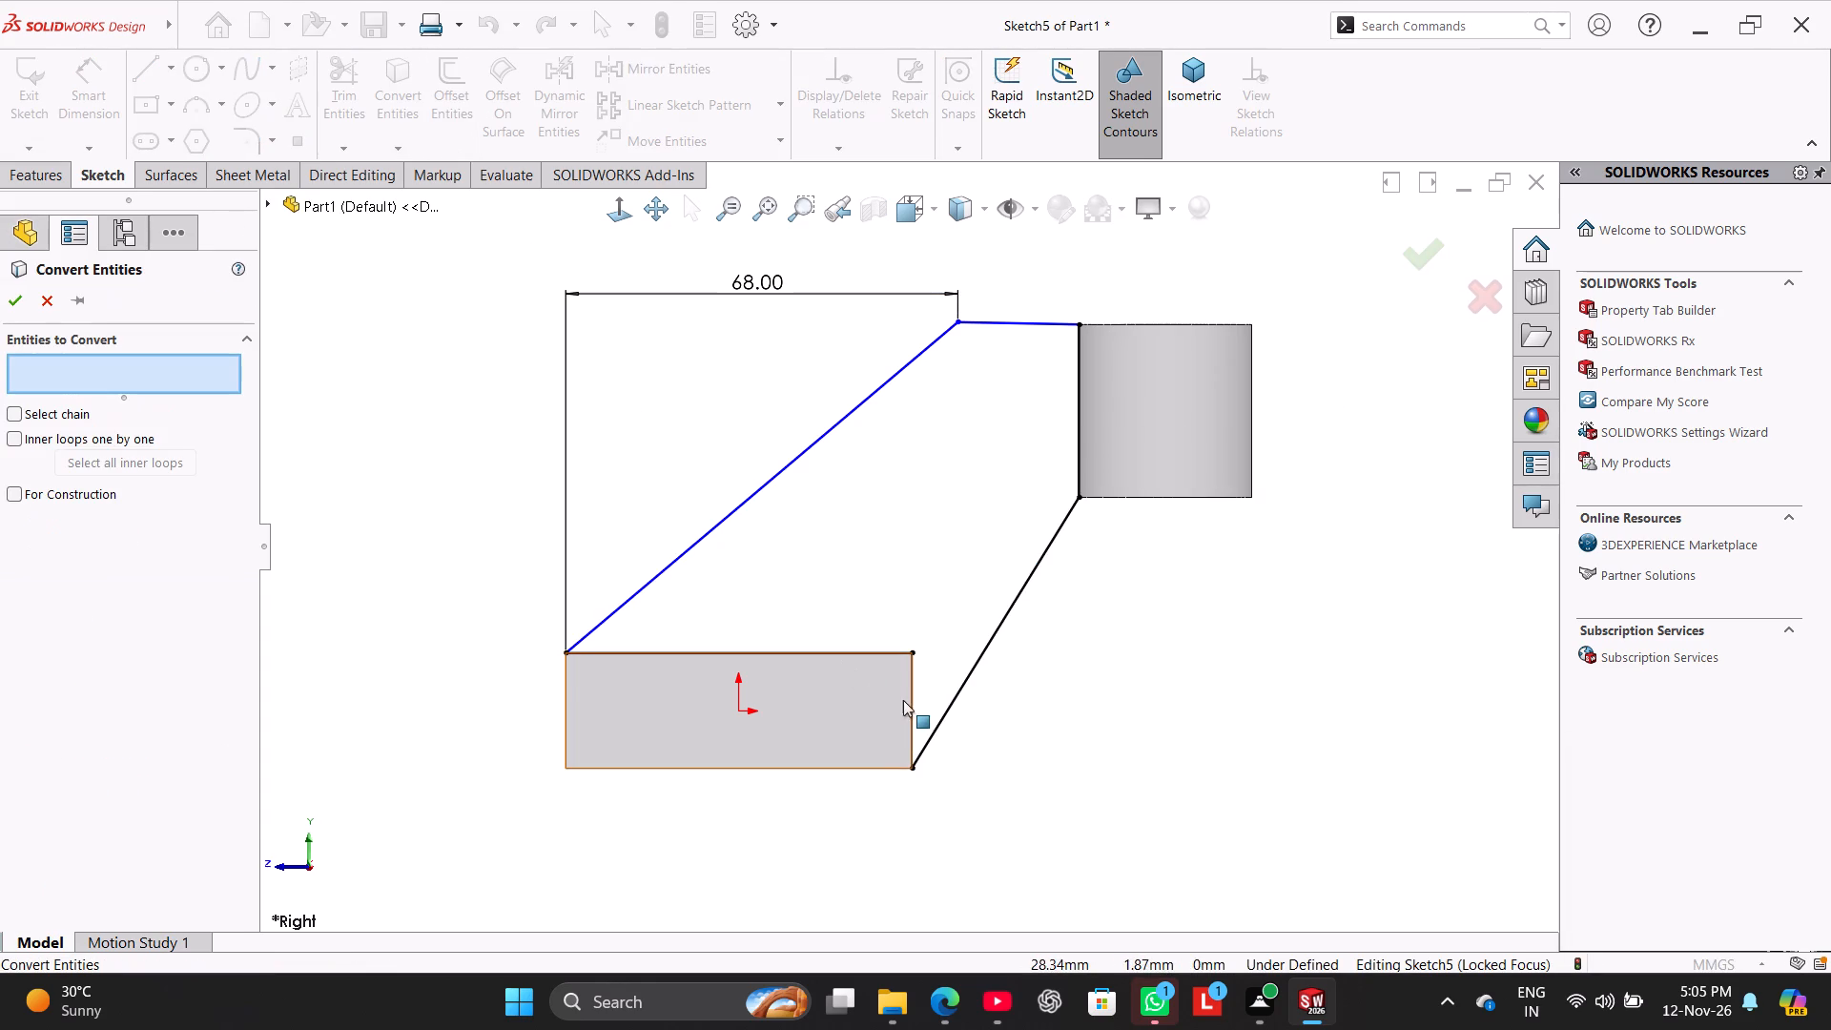
{"action": "left_click", "coordinate": [913, 693]}
{"action": "left_click", "coordinate": [23, 293]}
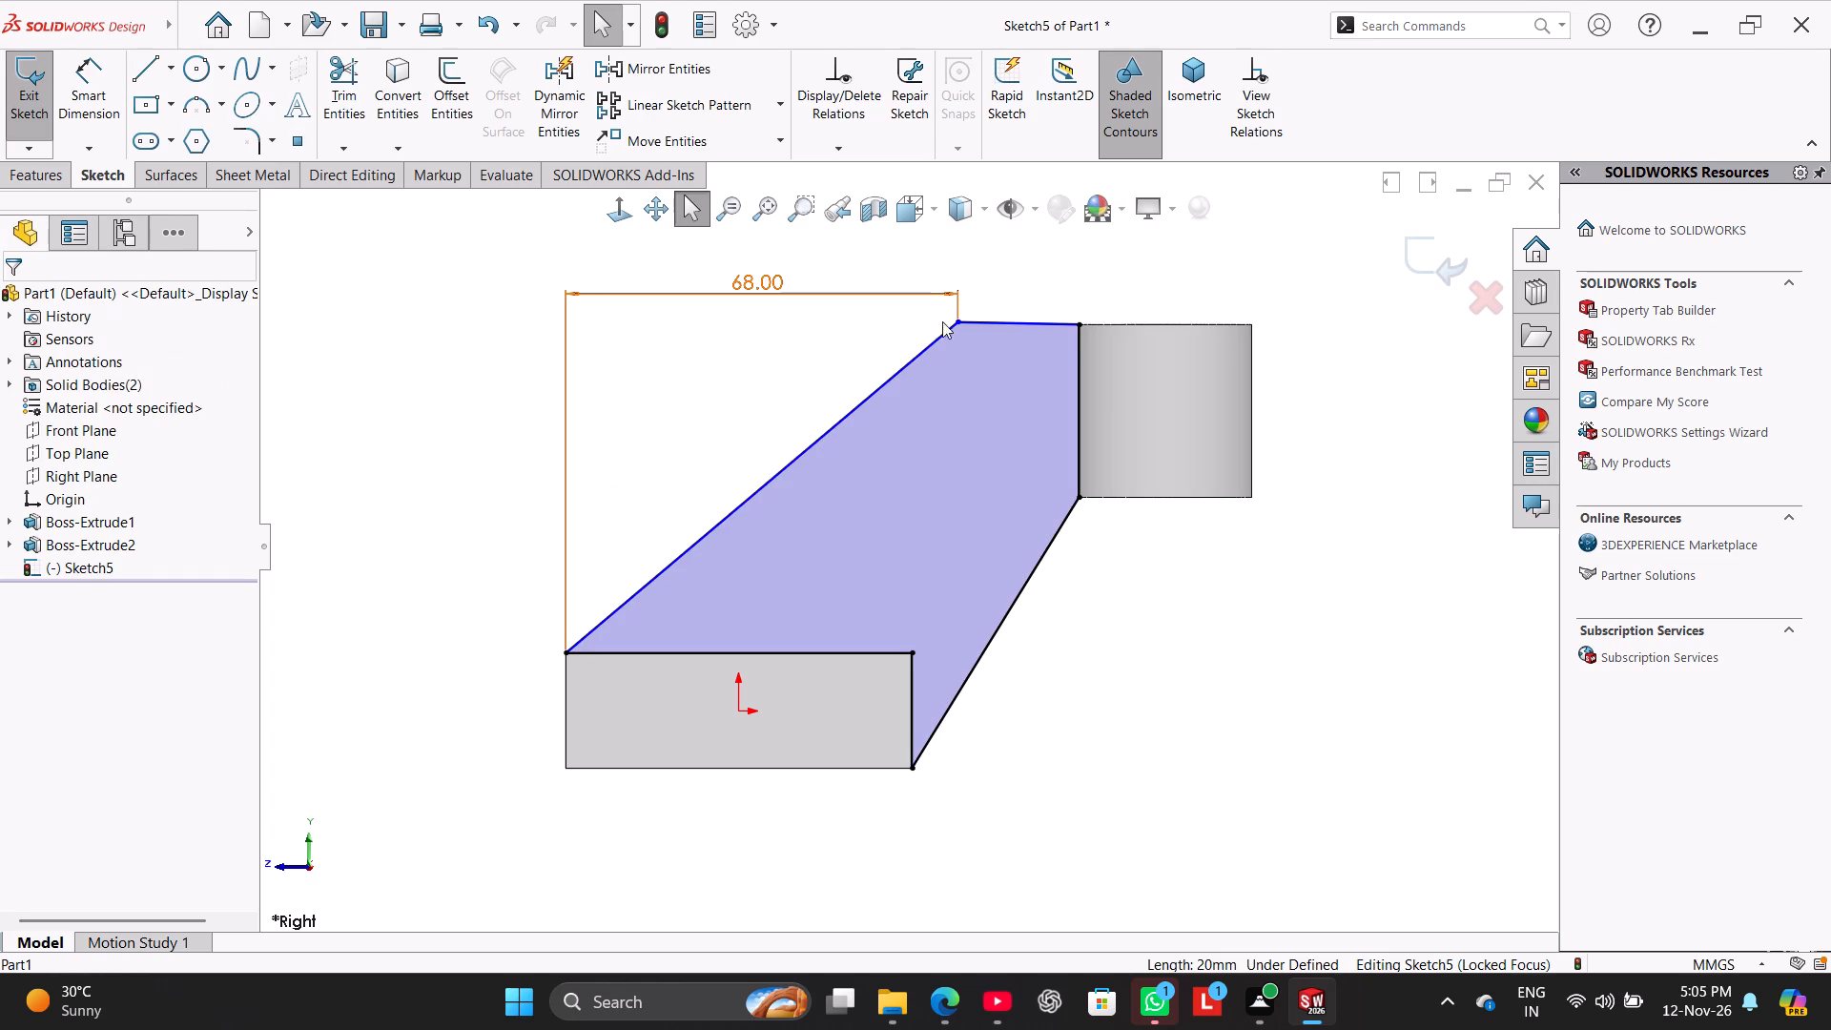
Shift the arm profile's upper corner and apply a Horizontal relation to the short top line beside the boss.
{"action": "left_click_drag", "start_coordinate": [955, 320], "coordinate": [882, 418]}
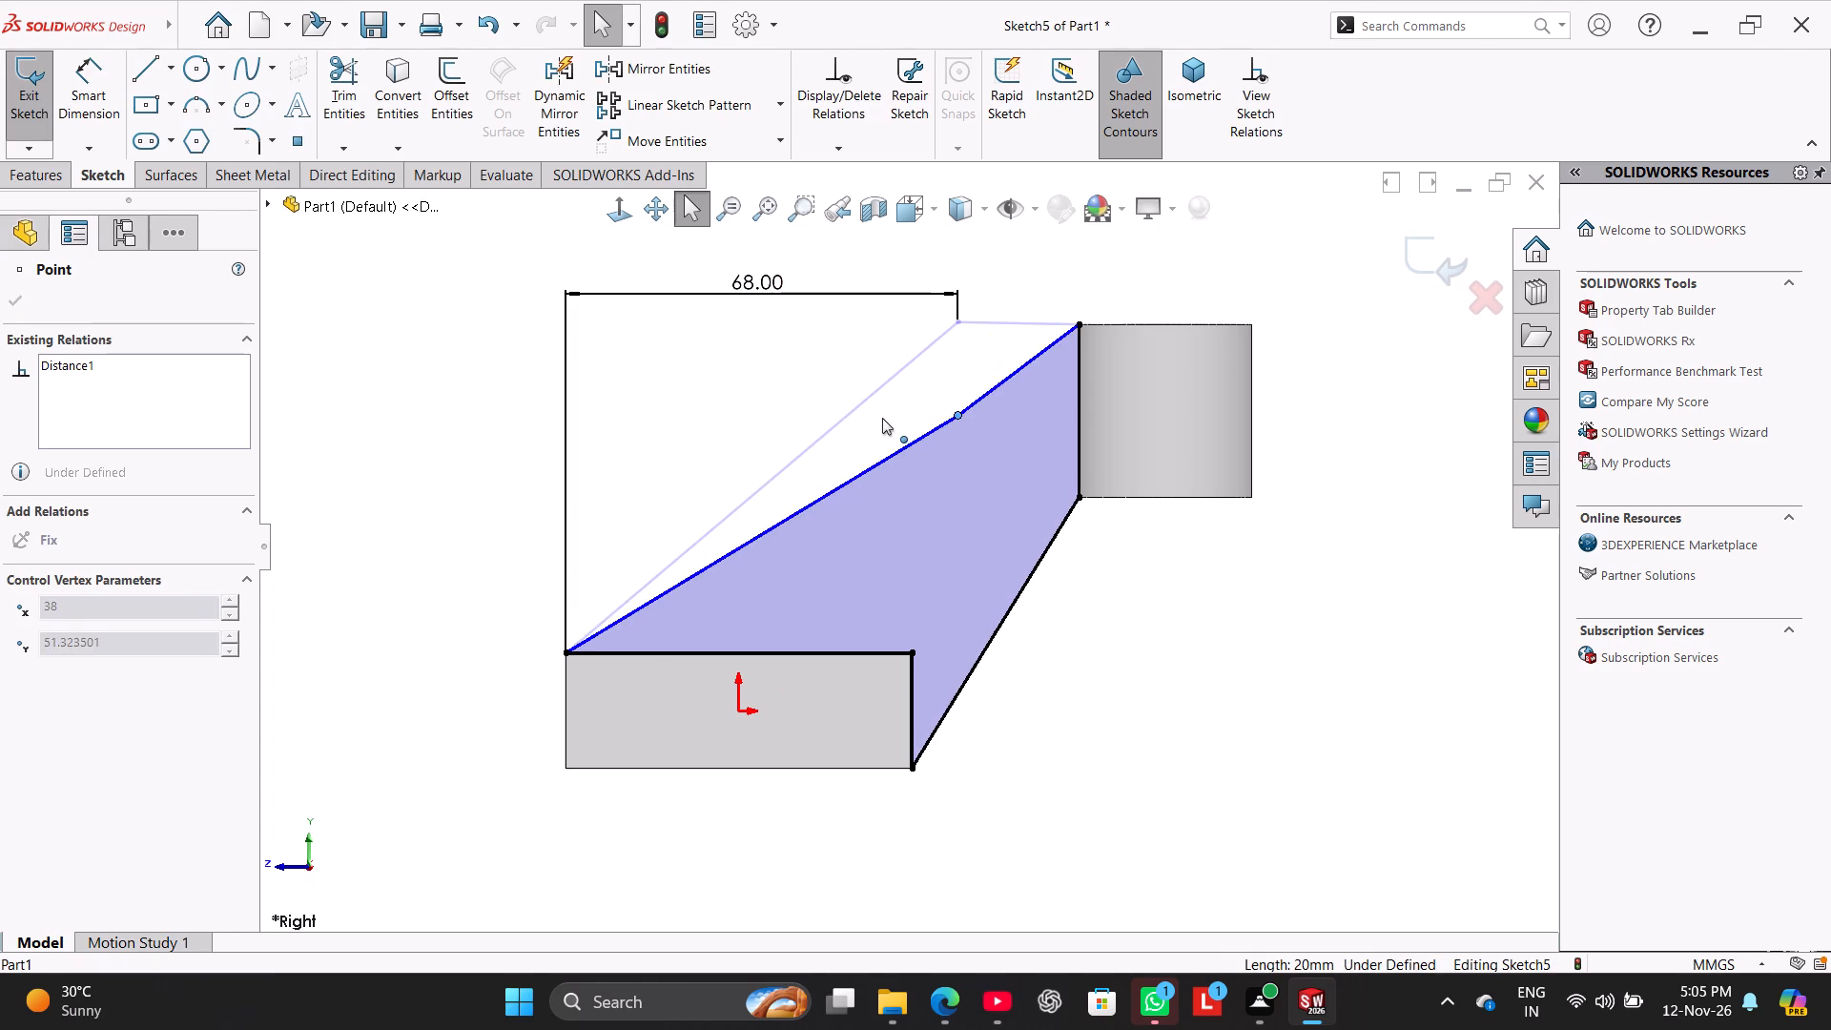
{"action": "left_click_drag", "start_coordinate": [882, 418], "coordinate": [860, 349]}
{"action": "left_click", "coordinate": [780, 350]}
{"action": "right_click", "coordinate": [1012, 338]}
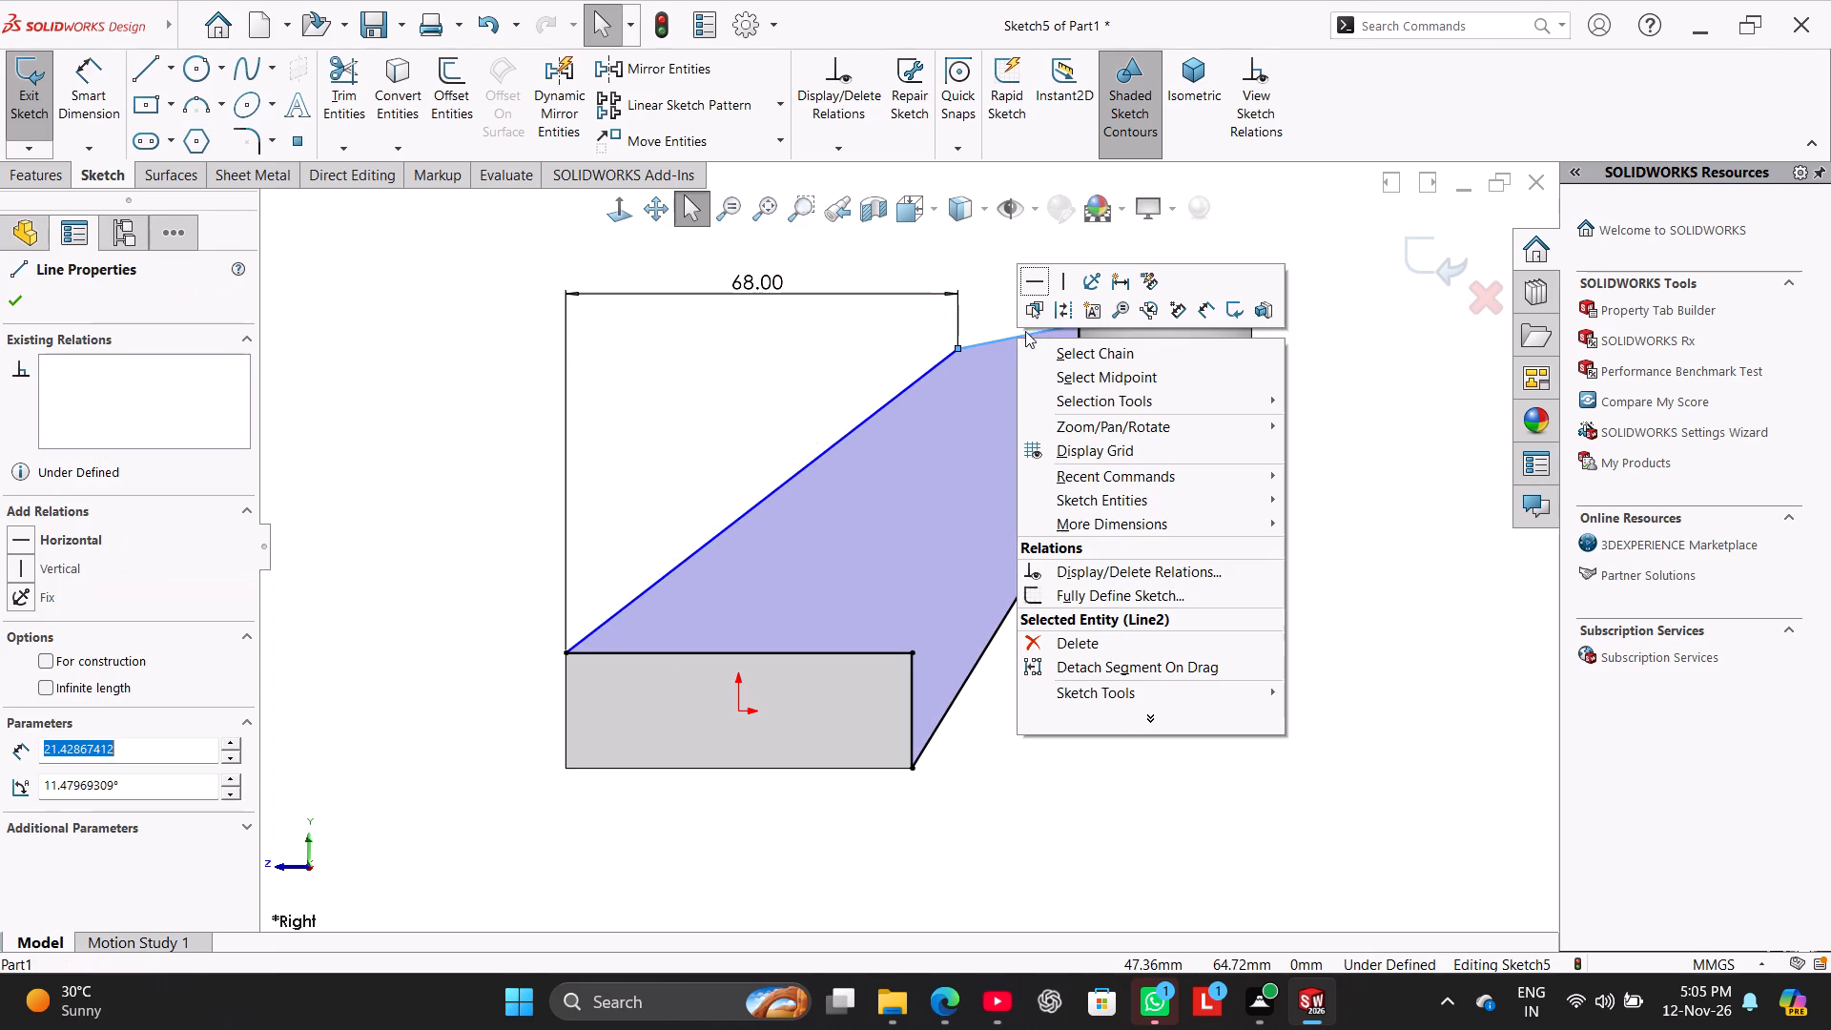
{"action": "left_click", "coordinate": [1041, 281]}
{"action": "left_click", "coordinate": [1306, 575]}
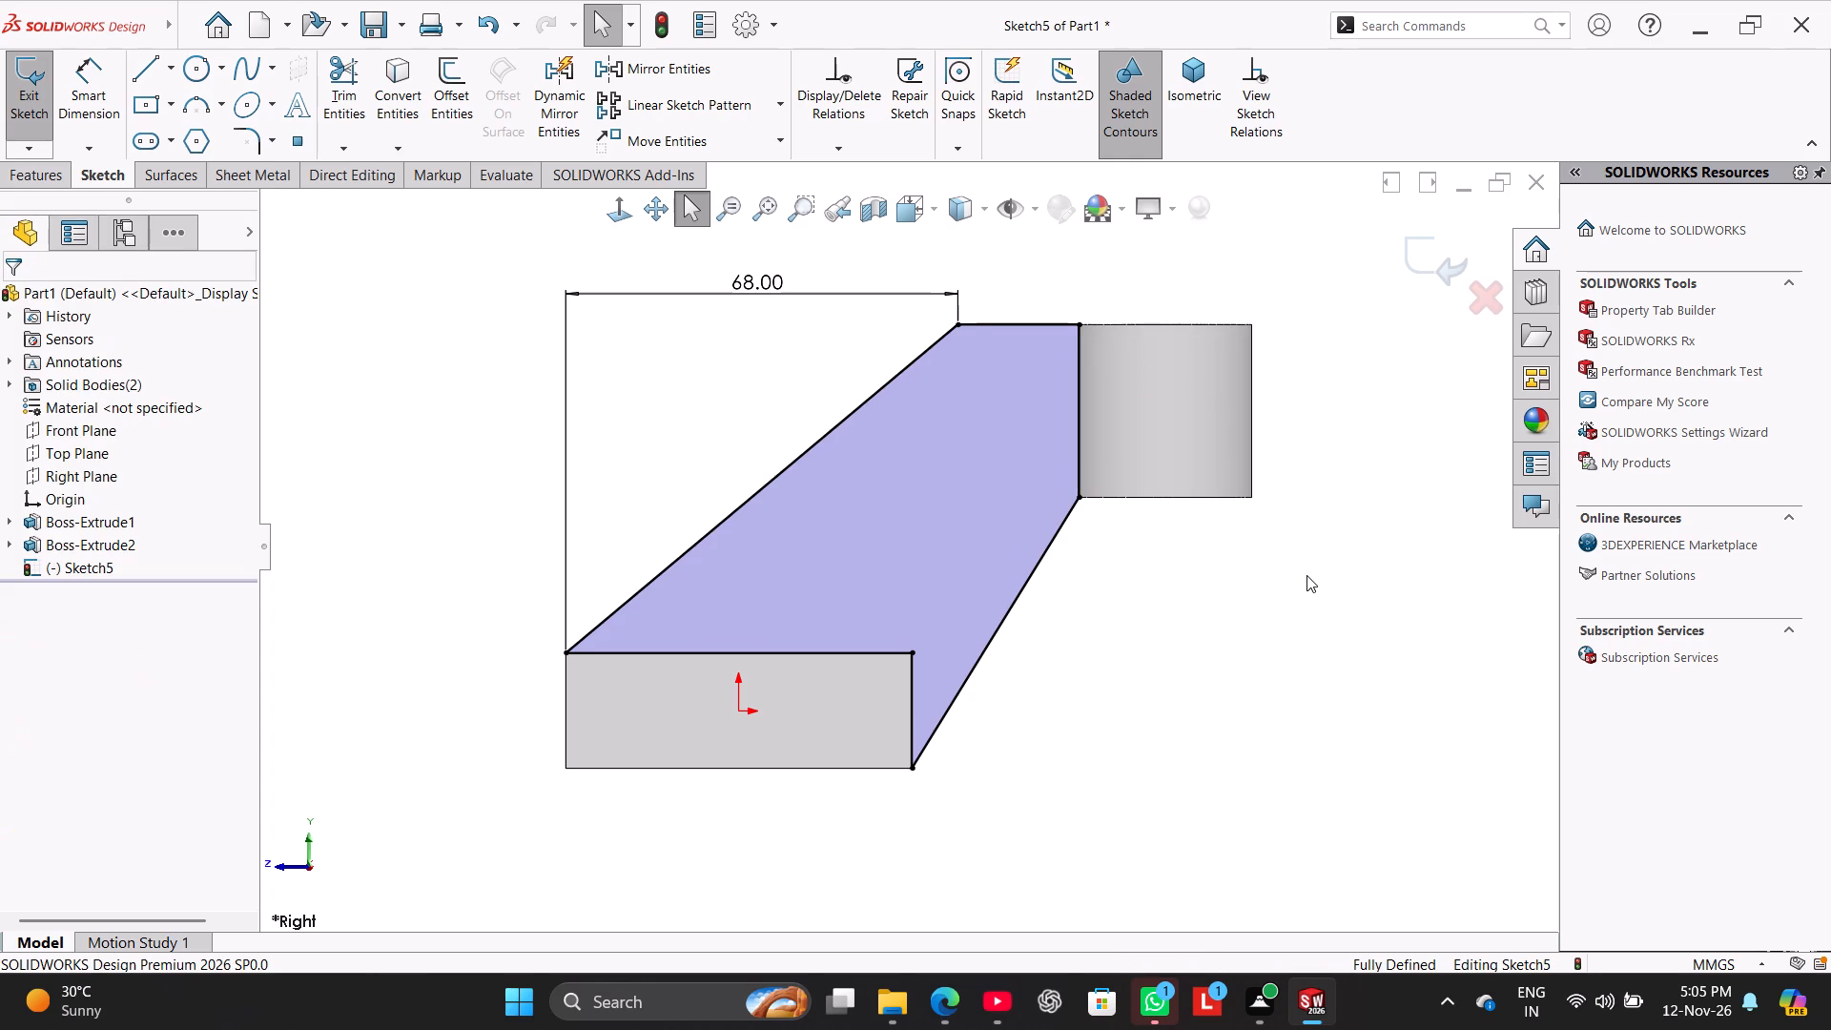
Extrude the closed arm profile as a boss with a Mid Plane depth of 14 mm.
{"action": "left_click", "coordinate": [51, 171]}
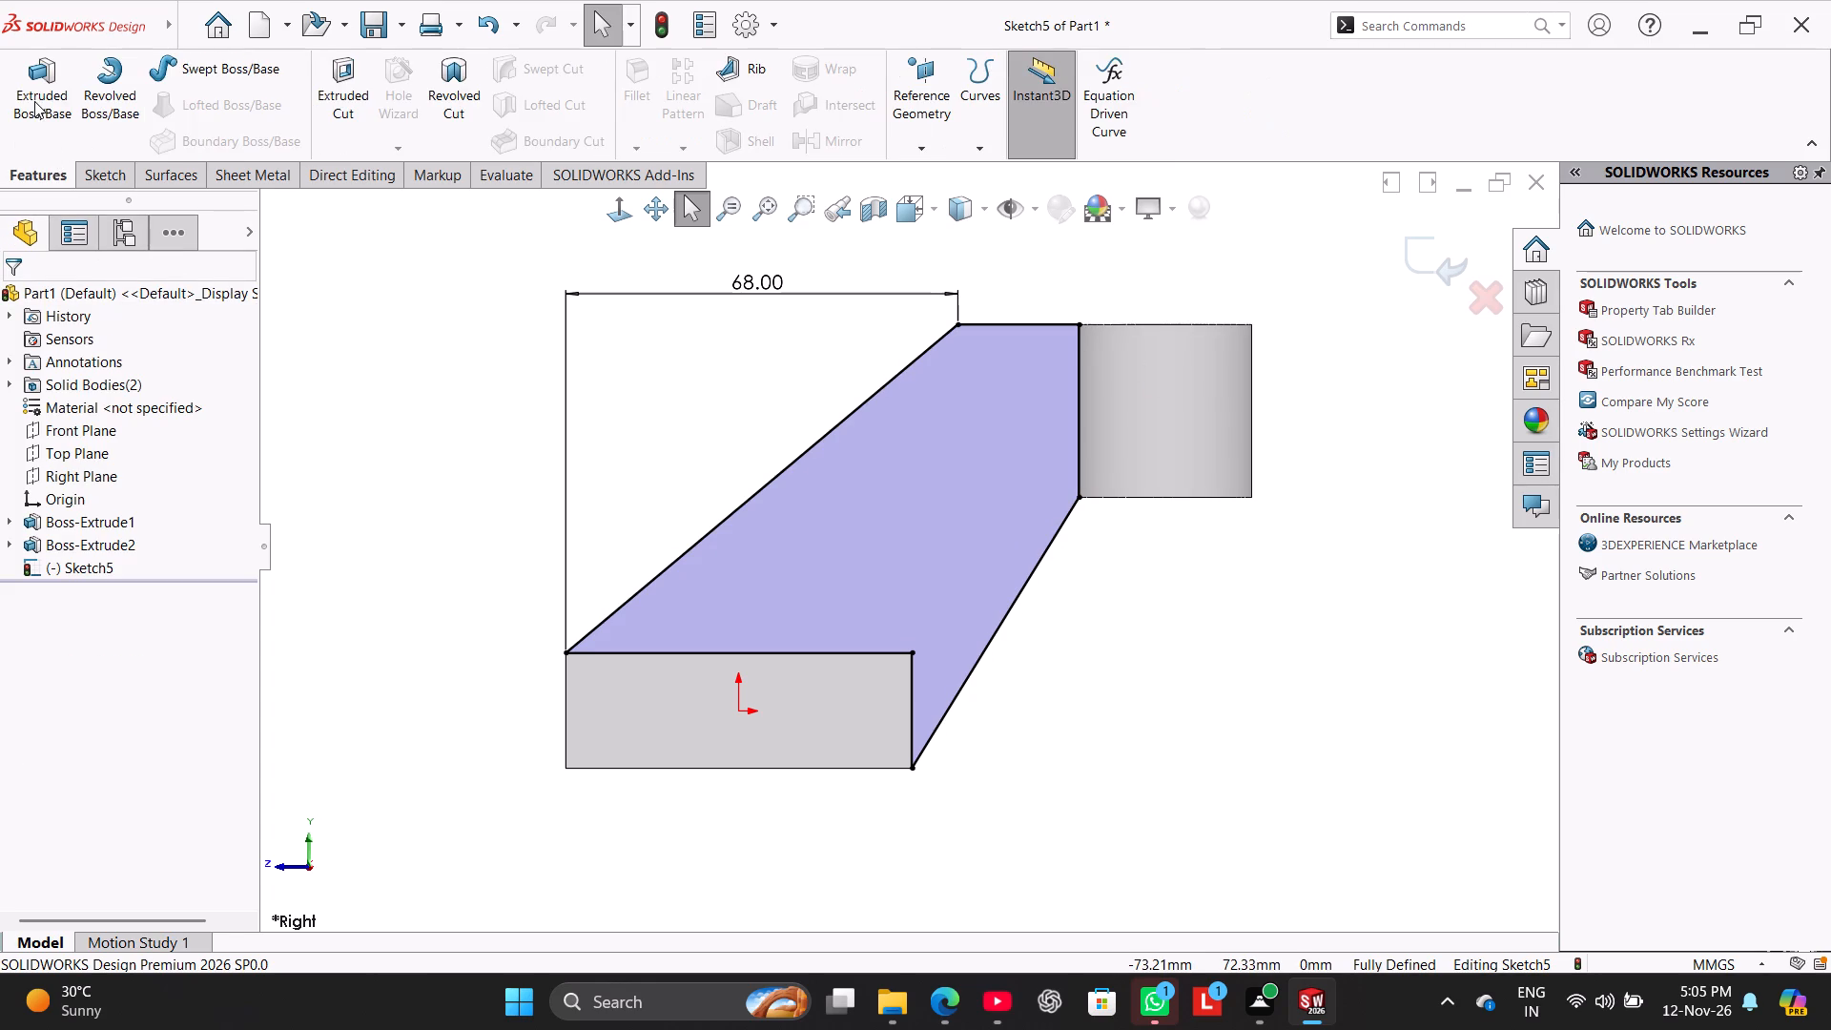
{"action": "left_click", "coordinate": [34, 100]}
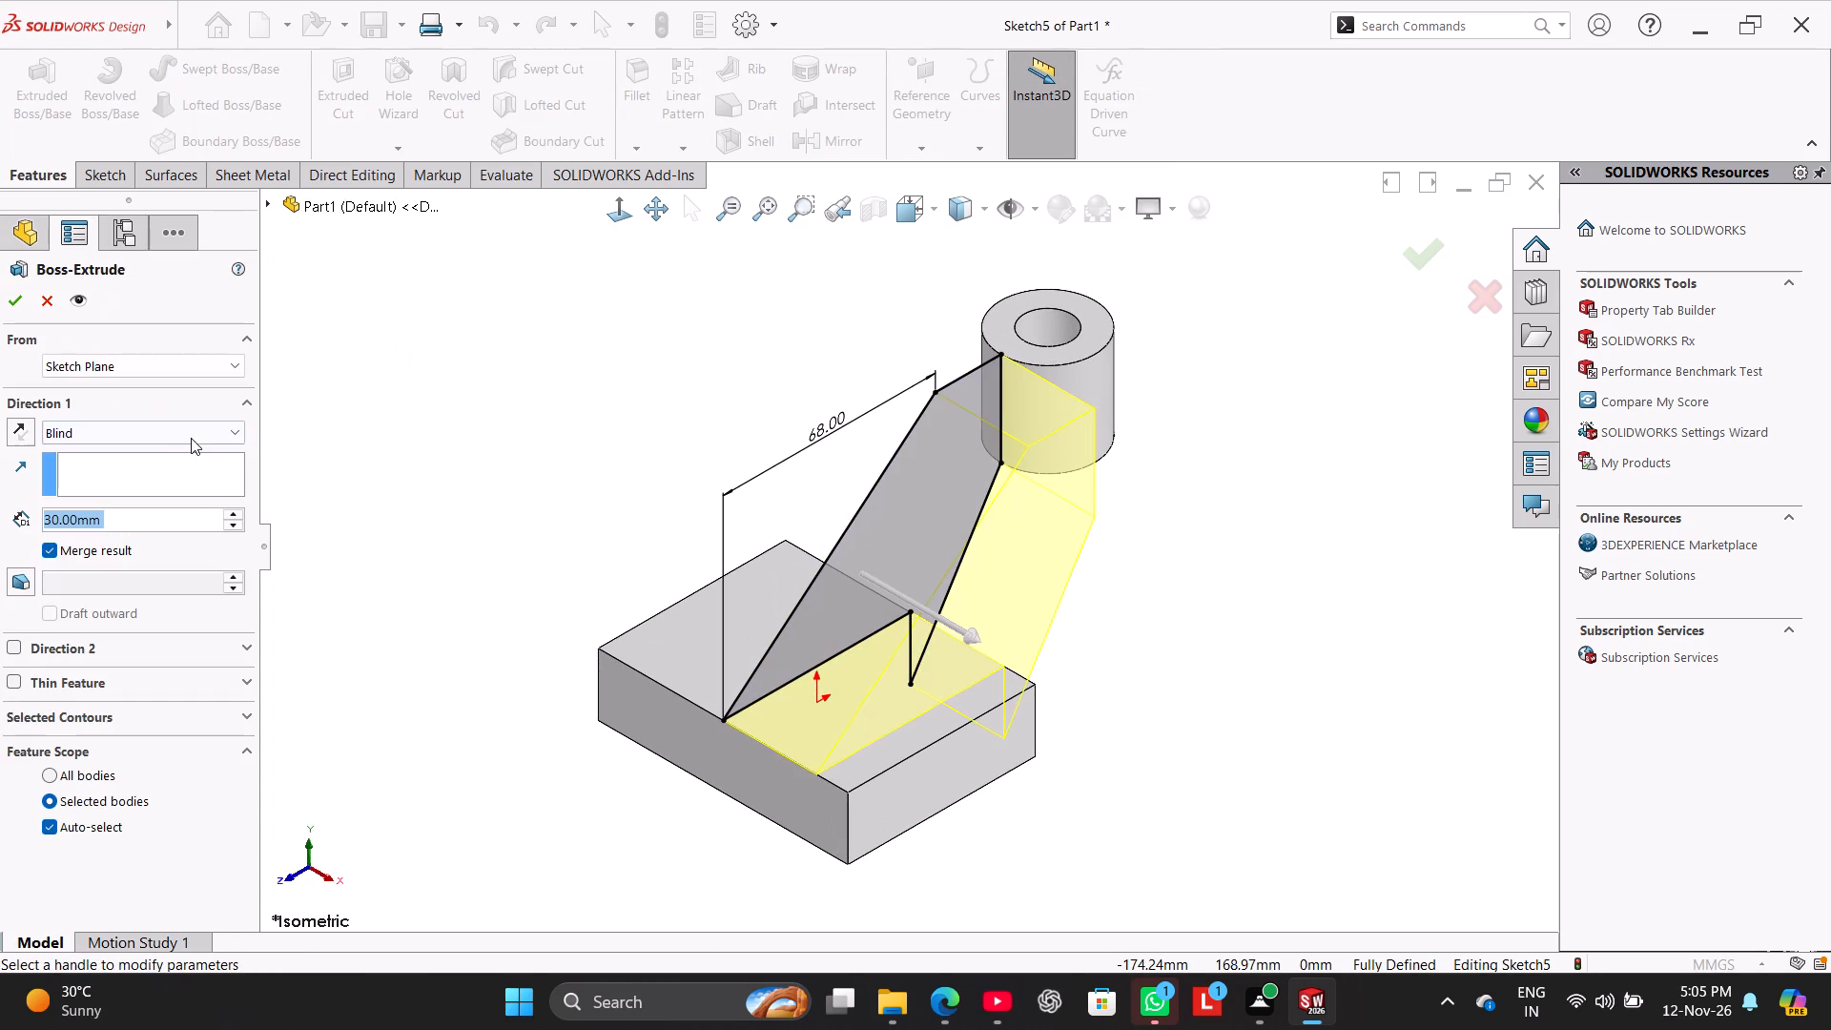
{"action": "left_click", "coordinate": [181, 434]}
{"action": "left_click", "coordinate": [223, 544]}
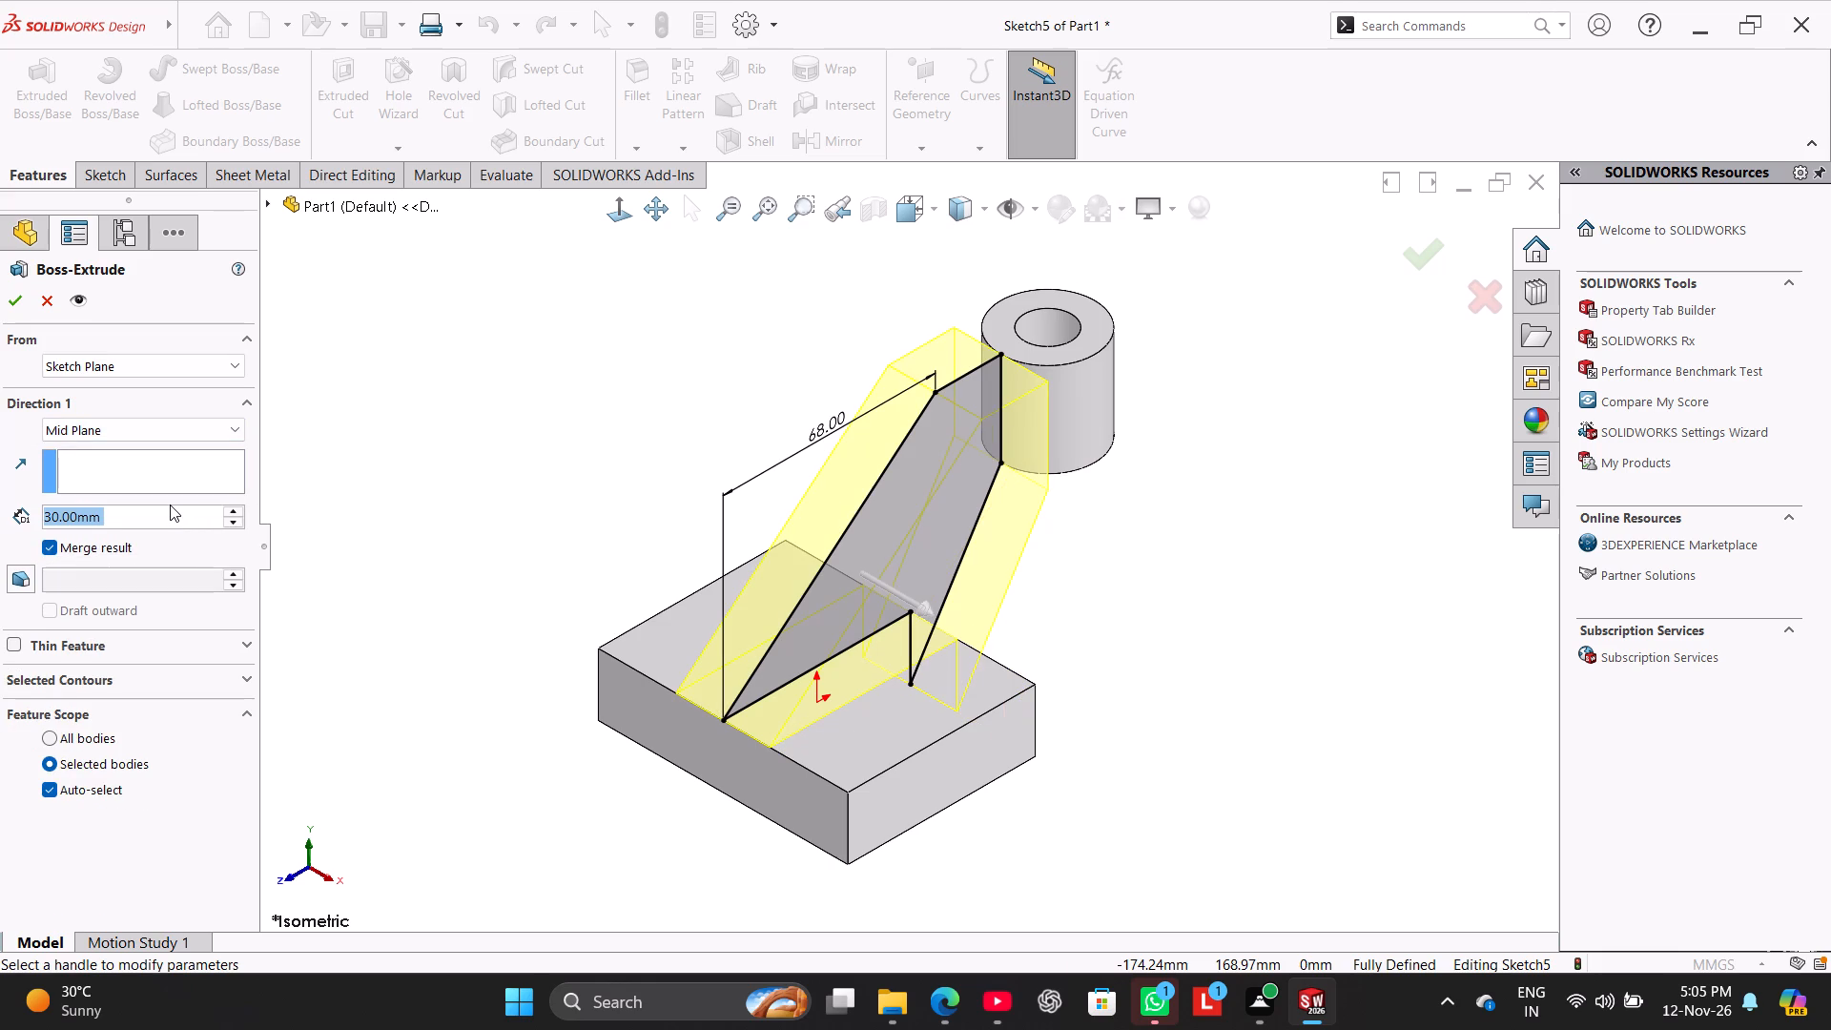
{"action": "type", "text": "14"}
{"action": "key", "text": "Return"}
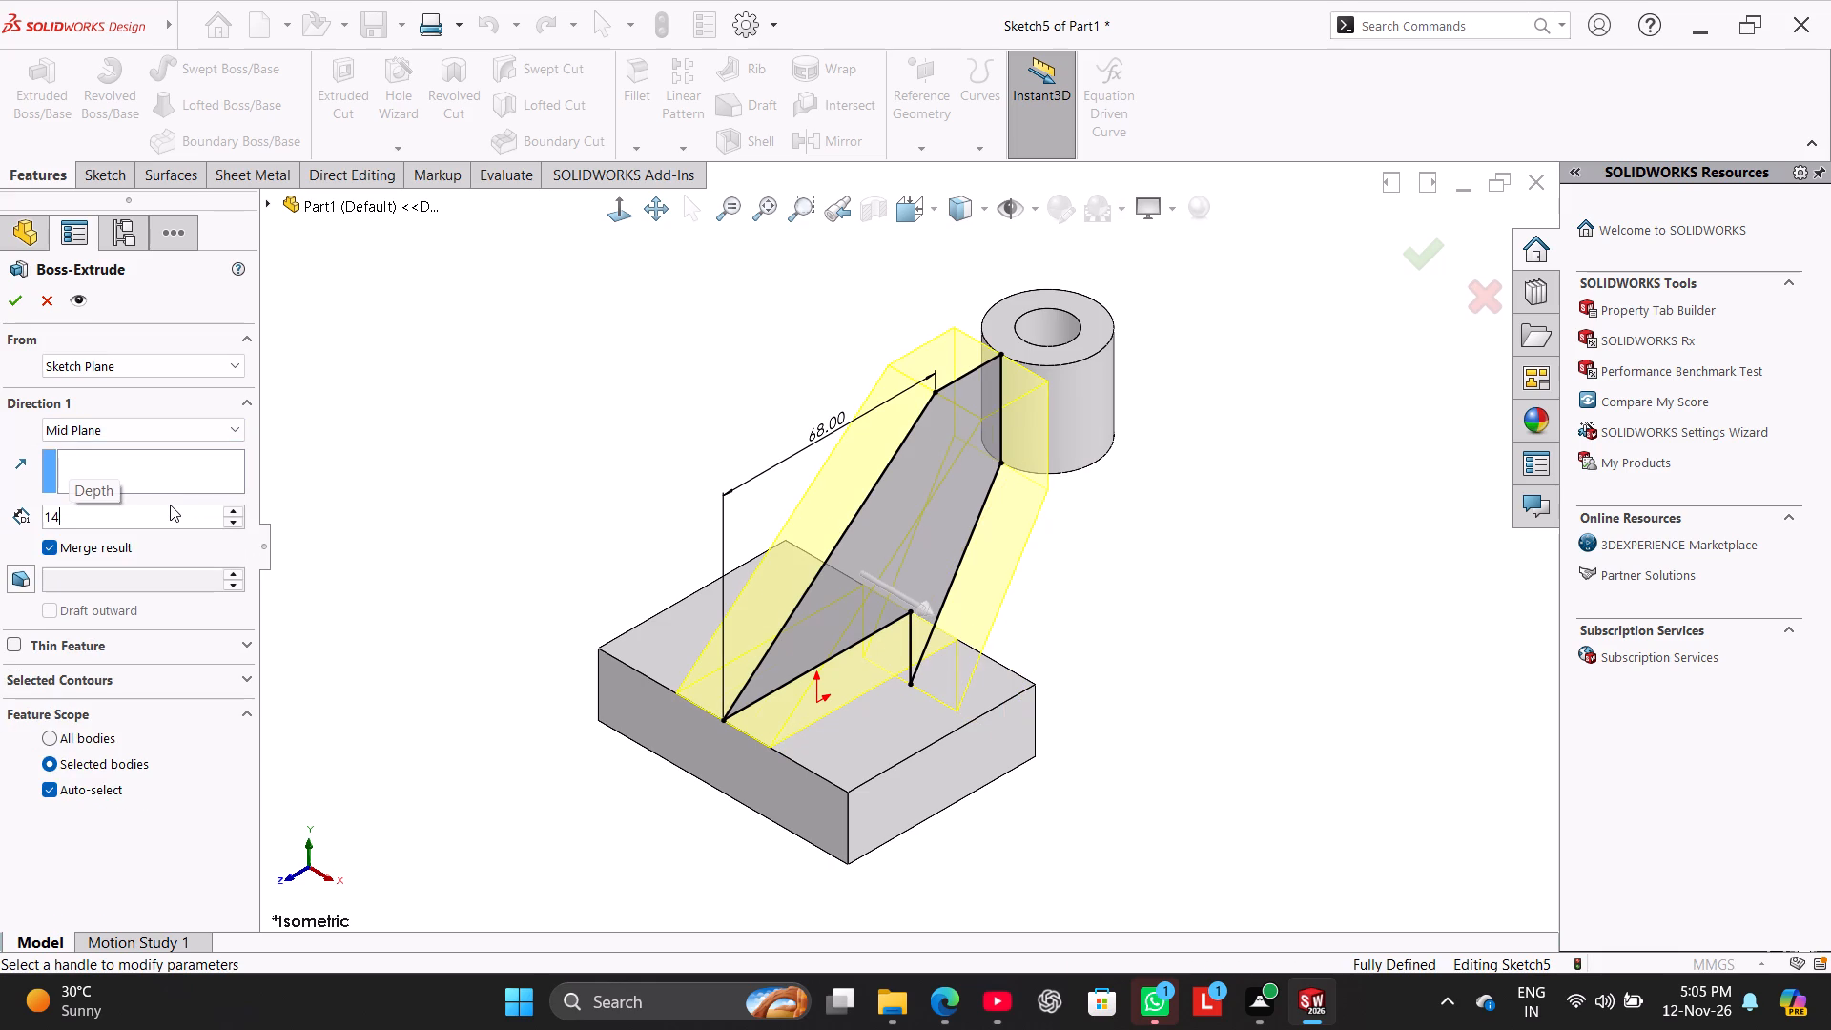
{"action": "left_click", "coordinate": [10, 295]}
{"action": "left_click", "coordinate": [519, 341]}
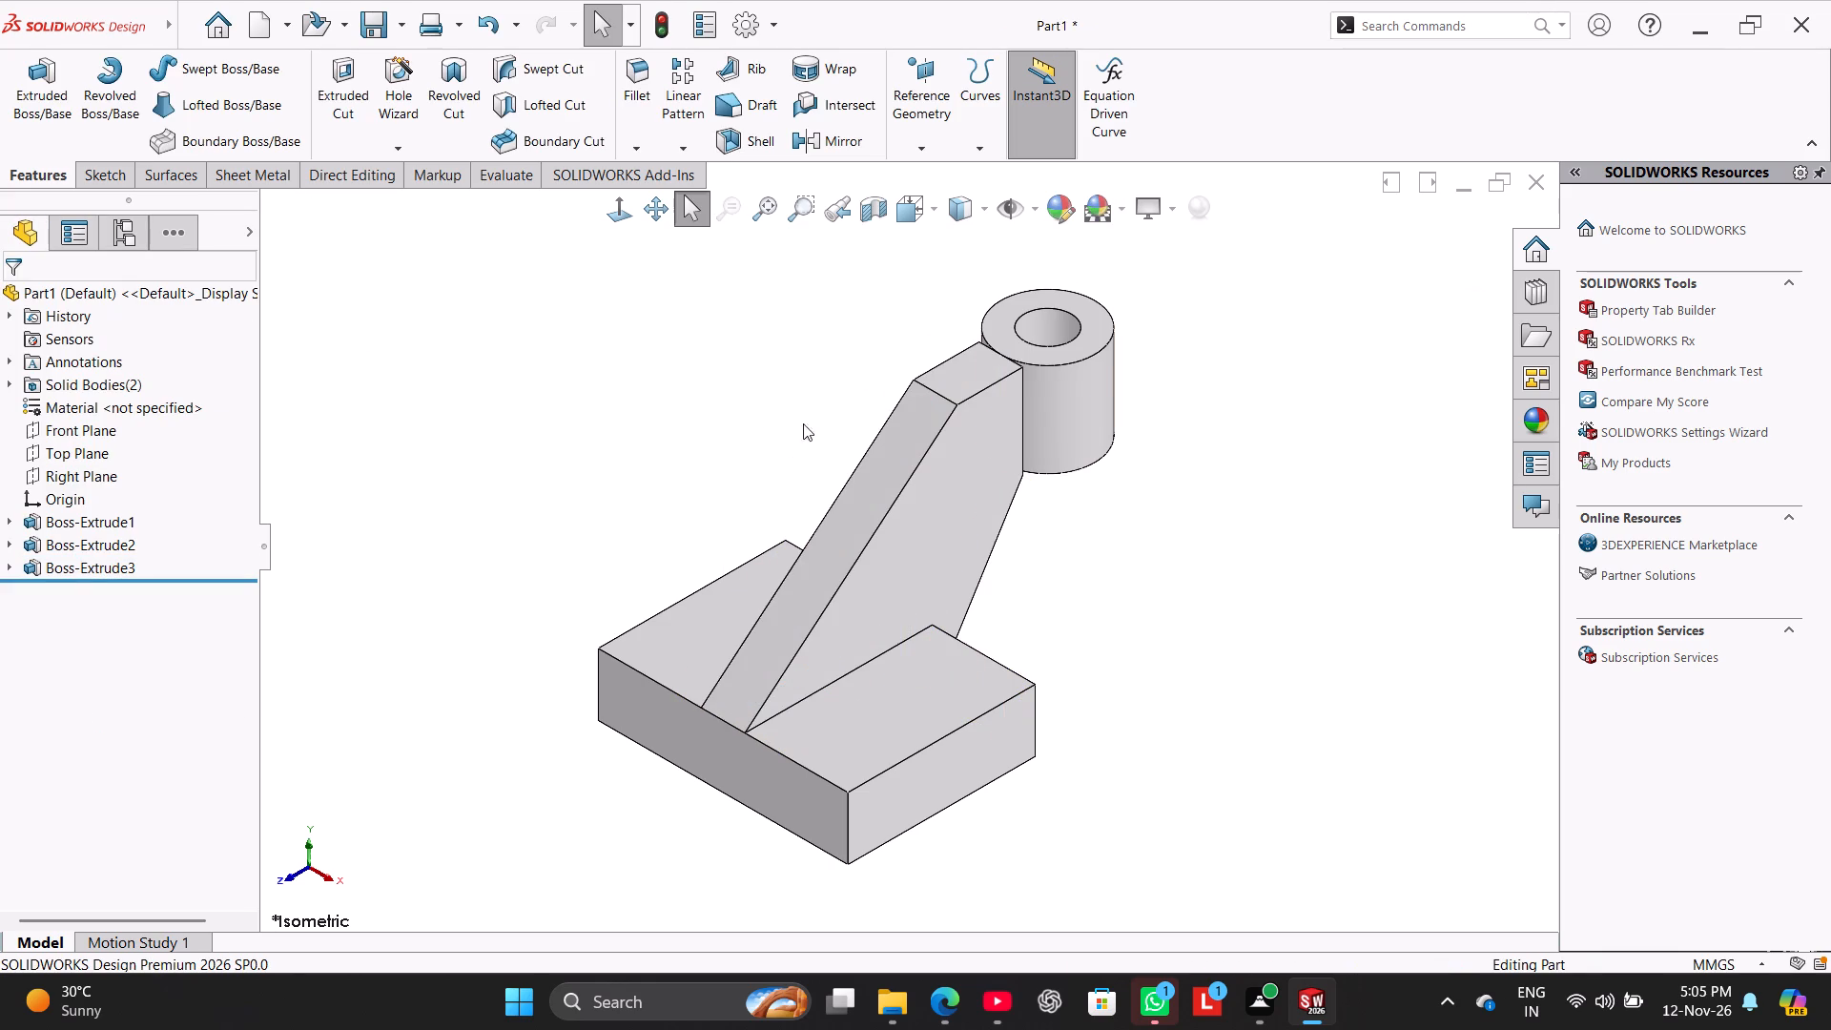
Start a sketch on the arm's end face touching the boss and convert that face's edges into a closed profile.
{"action": "scroll", "coordinate": [1087, 428], "scroll_direction": "down", "scroll_amount": 5}
{"action": "middle_click_drag", "start_coordinate": [1154, 404], "coordinate": [1015, 411]}
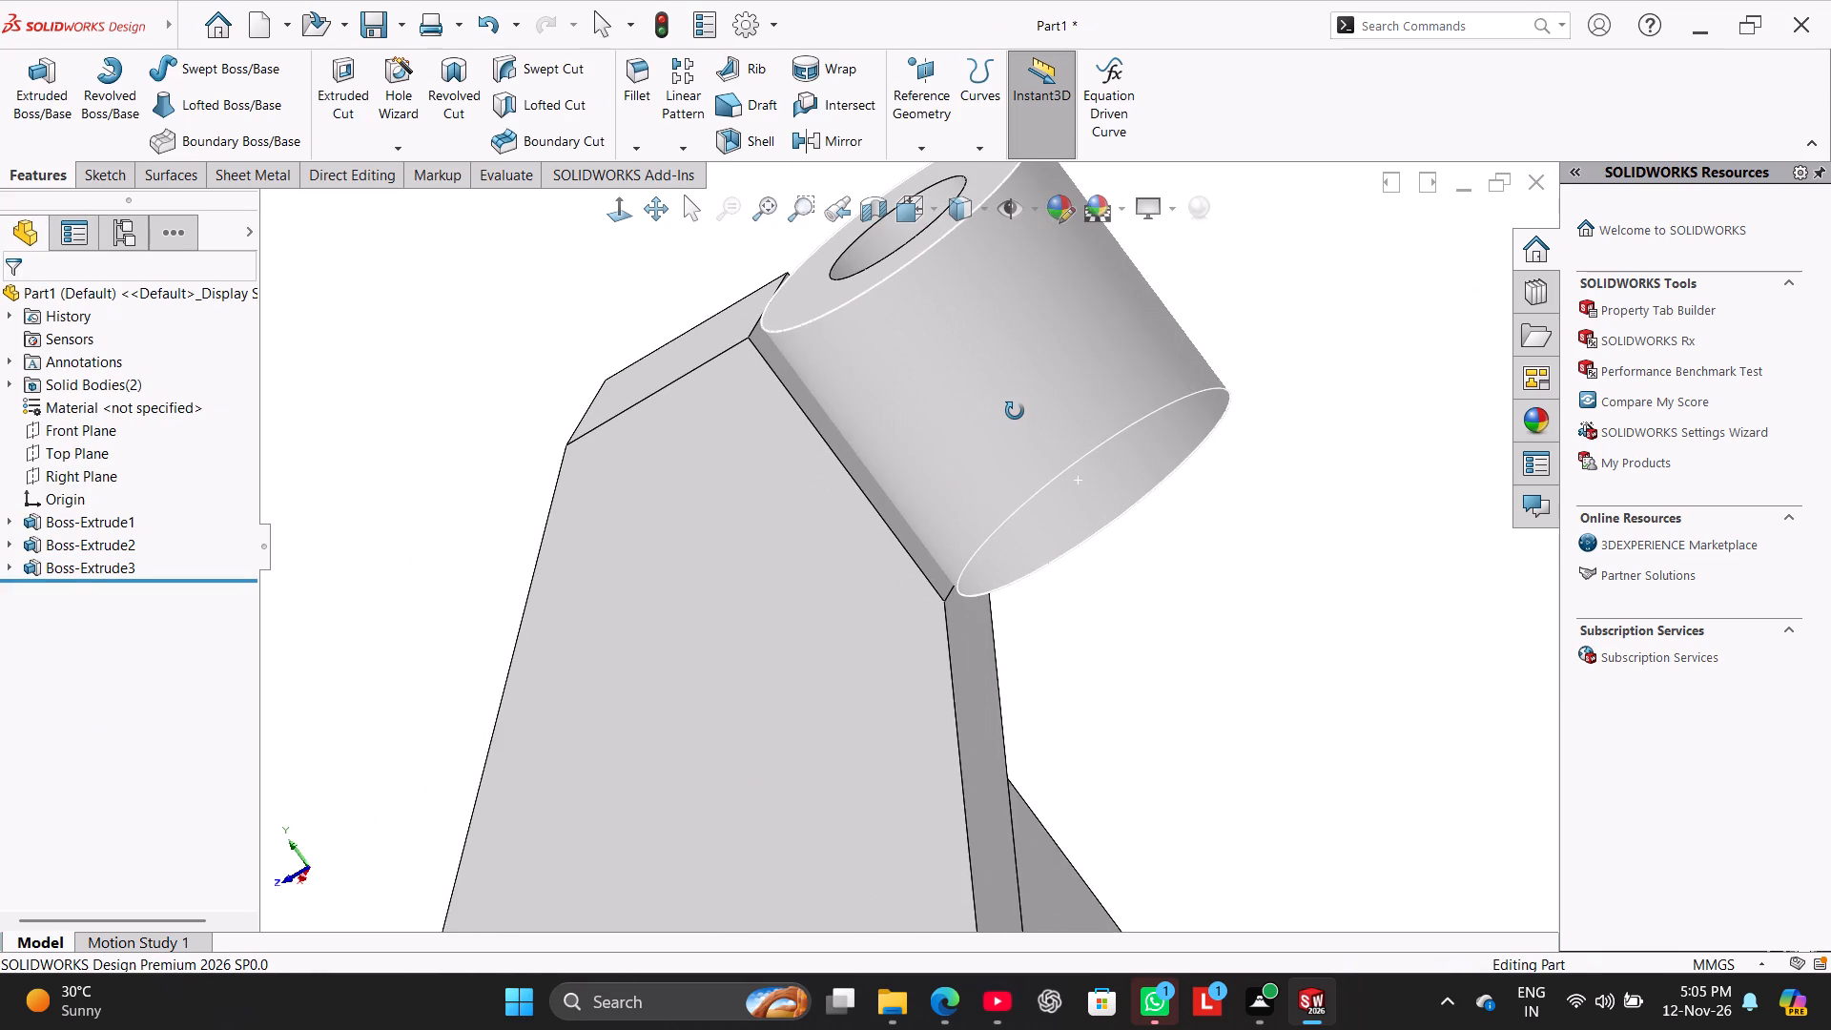
{"action": "middle_click_drag", "start_coordinate": [1015, 411], "coordinate": [998, 440]}
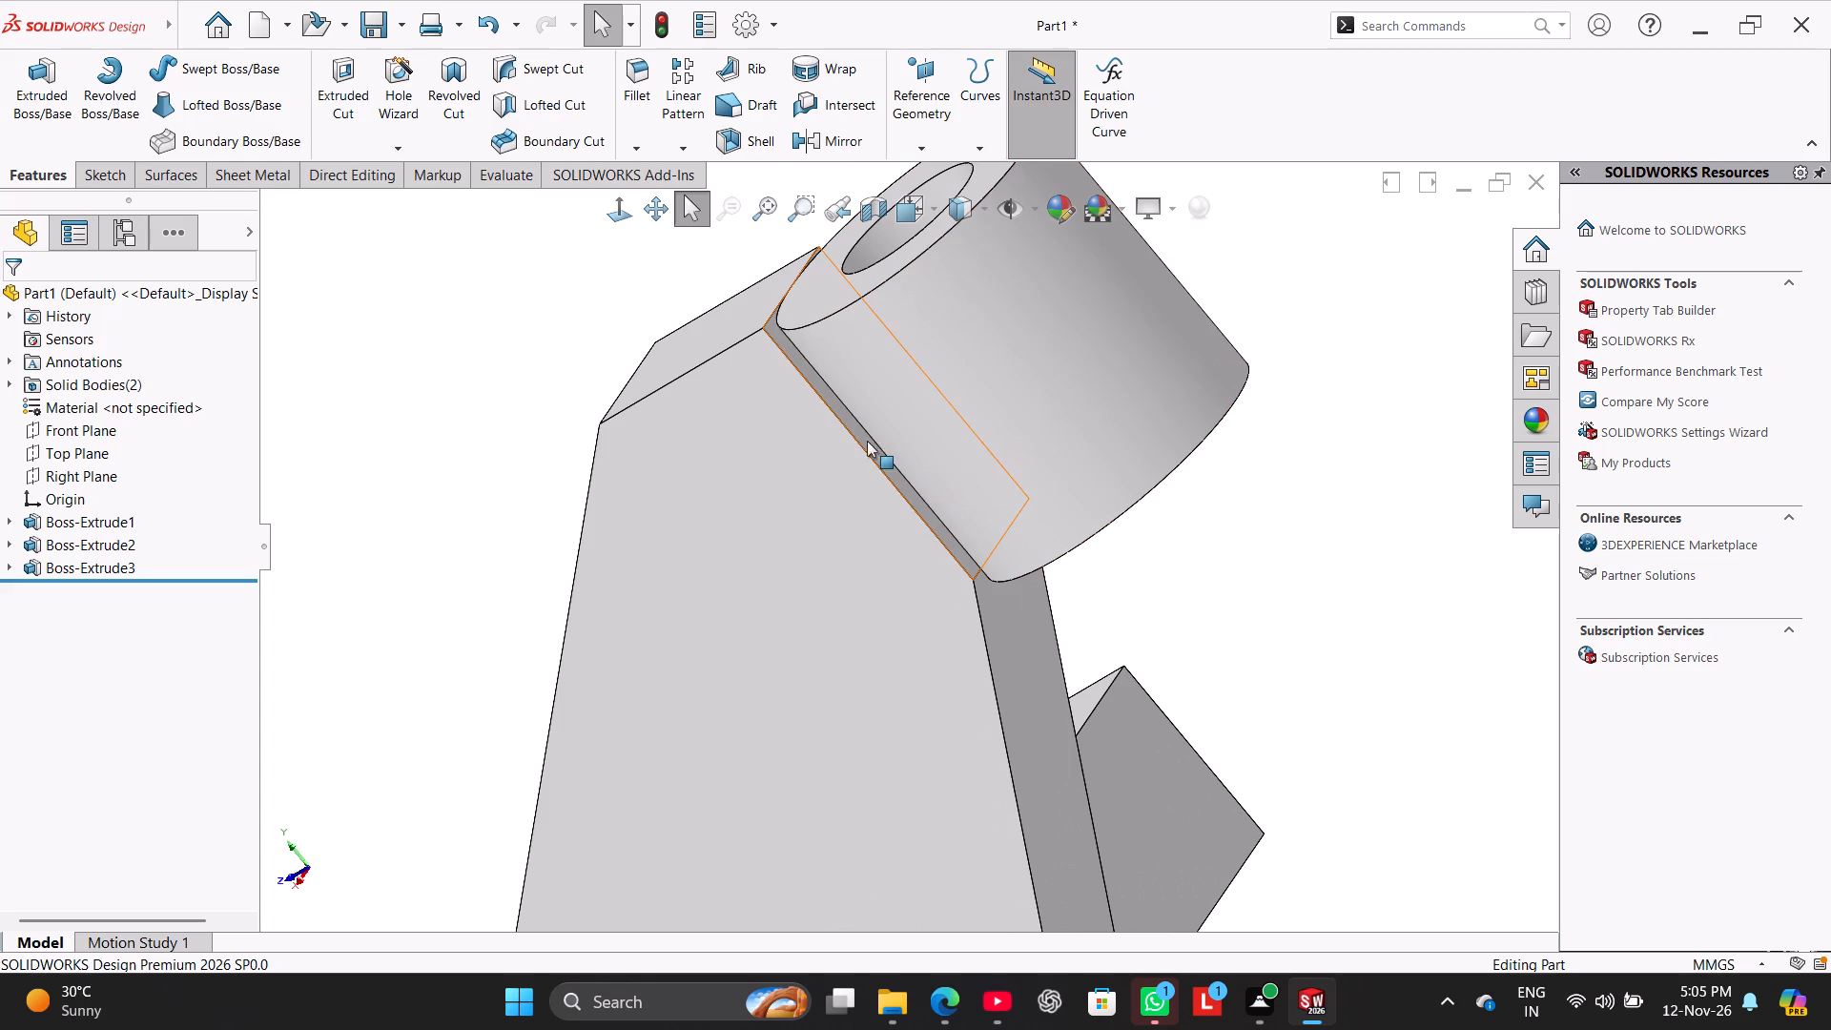
{"action": "left_click", "coordinate": [859, 434]}
{"action": "left_click", "coordinate": [947, 376]}
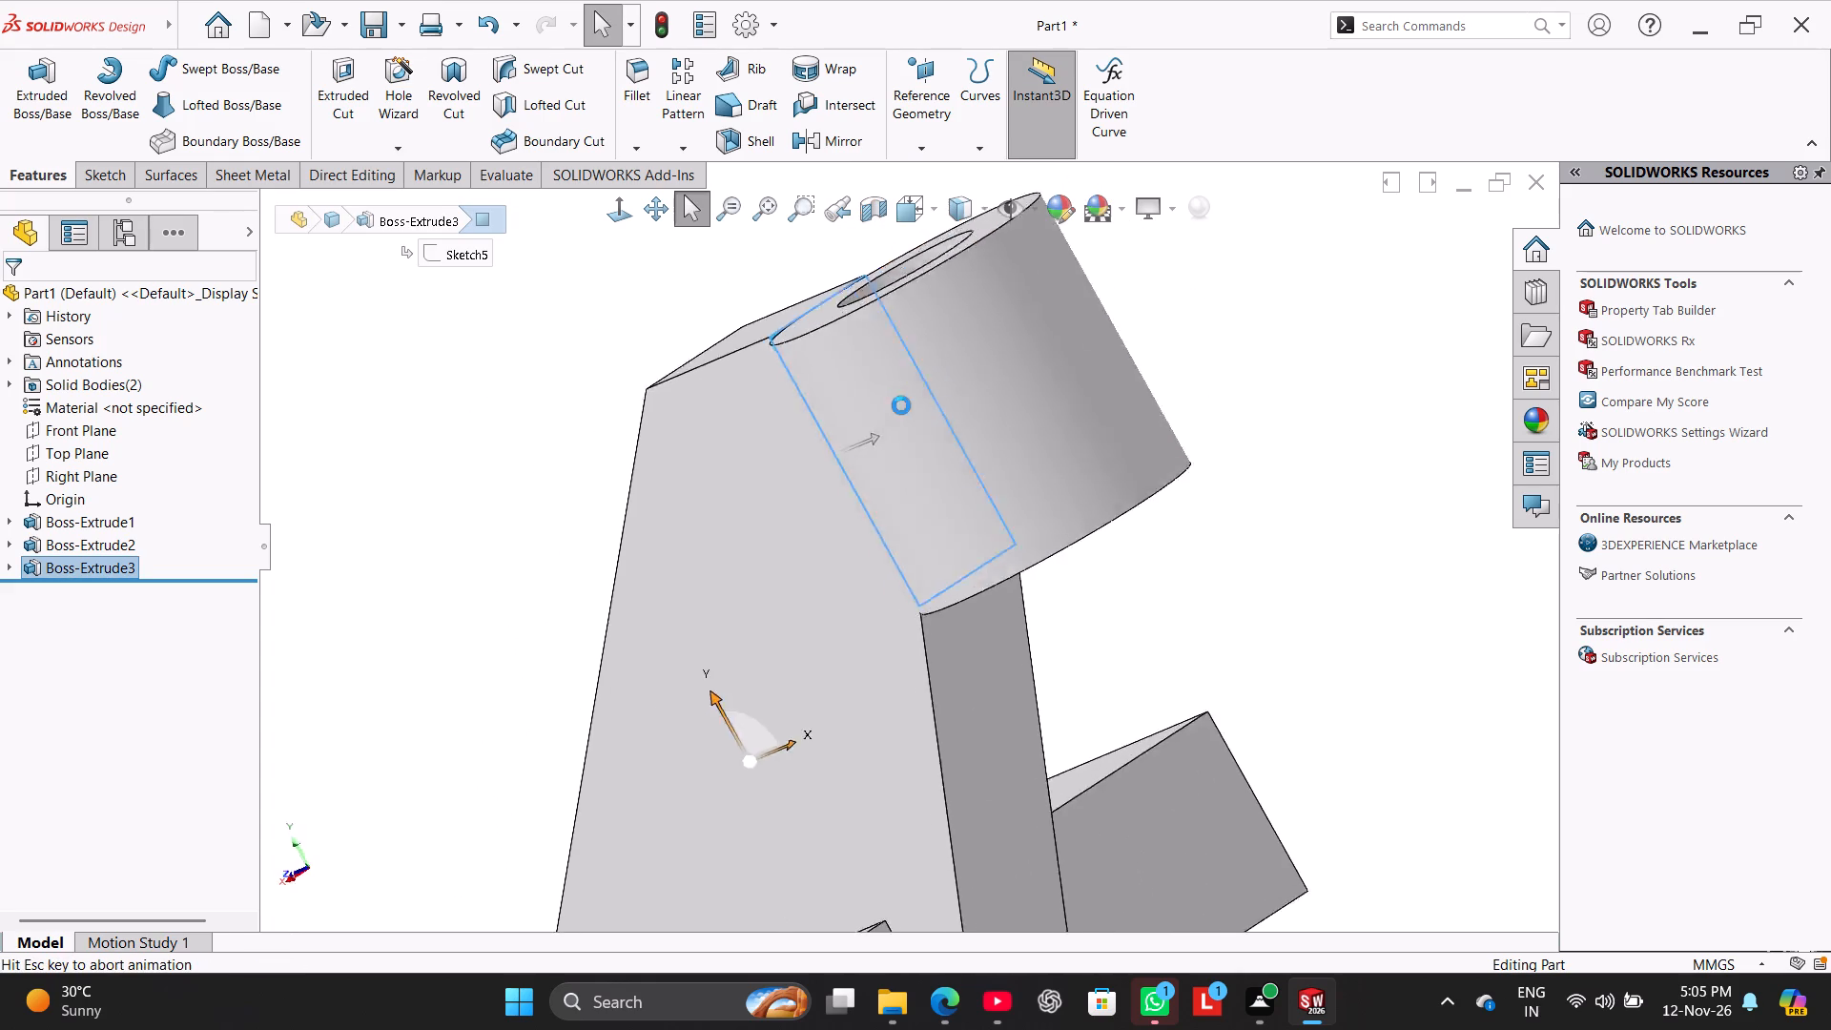
{"action": "left_click", "coordinate": [590, 384]}
{"action": "left_click", "coordinate": [390, 99]}
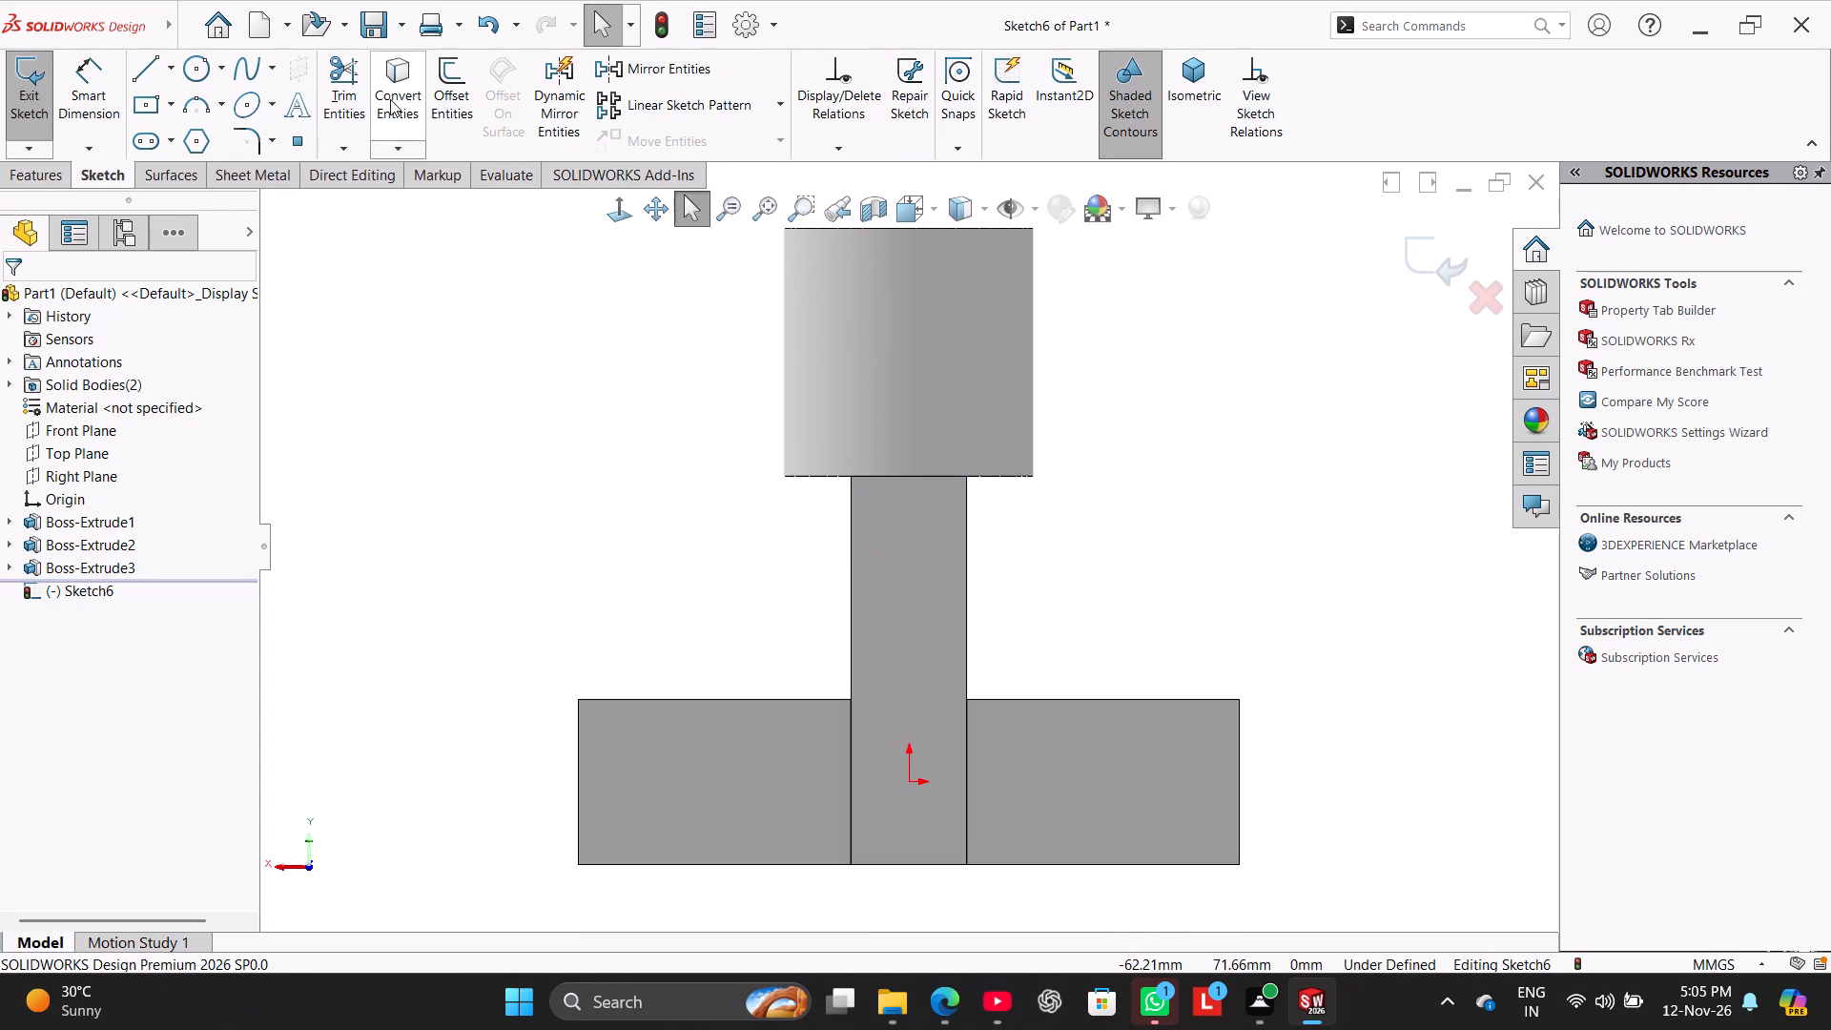
{"action": "left_click", "coordinate": [55, 291]}
{"action": "middle_click_drag", "start_coordinate": [496, 365], "coordinate": [600, 486]}
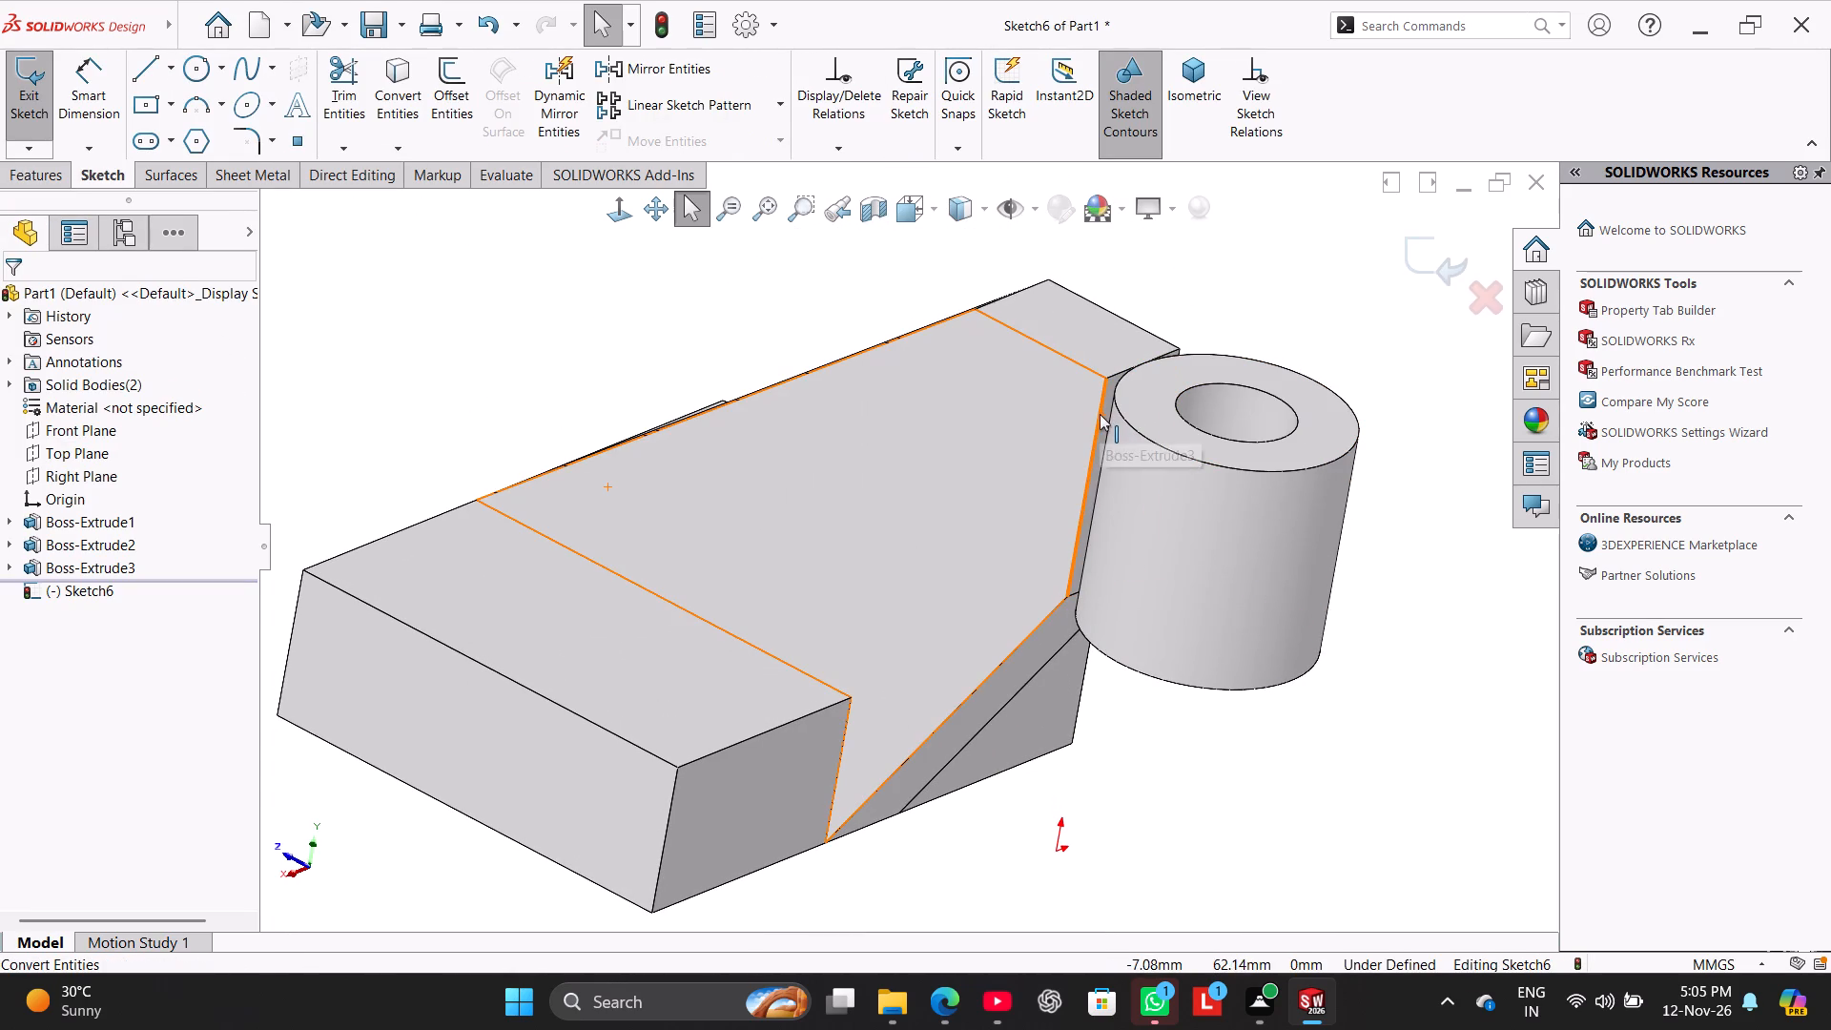
{"action": "left_click", "coordinate": [1106, 419]}
{"action": "left_click", "coordinate": [401, 106]}
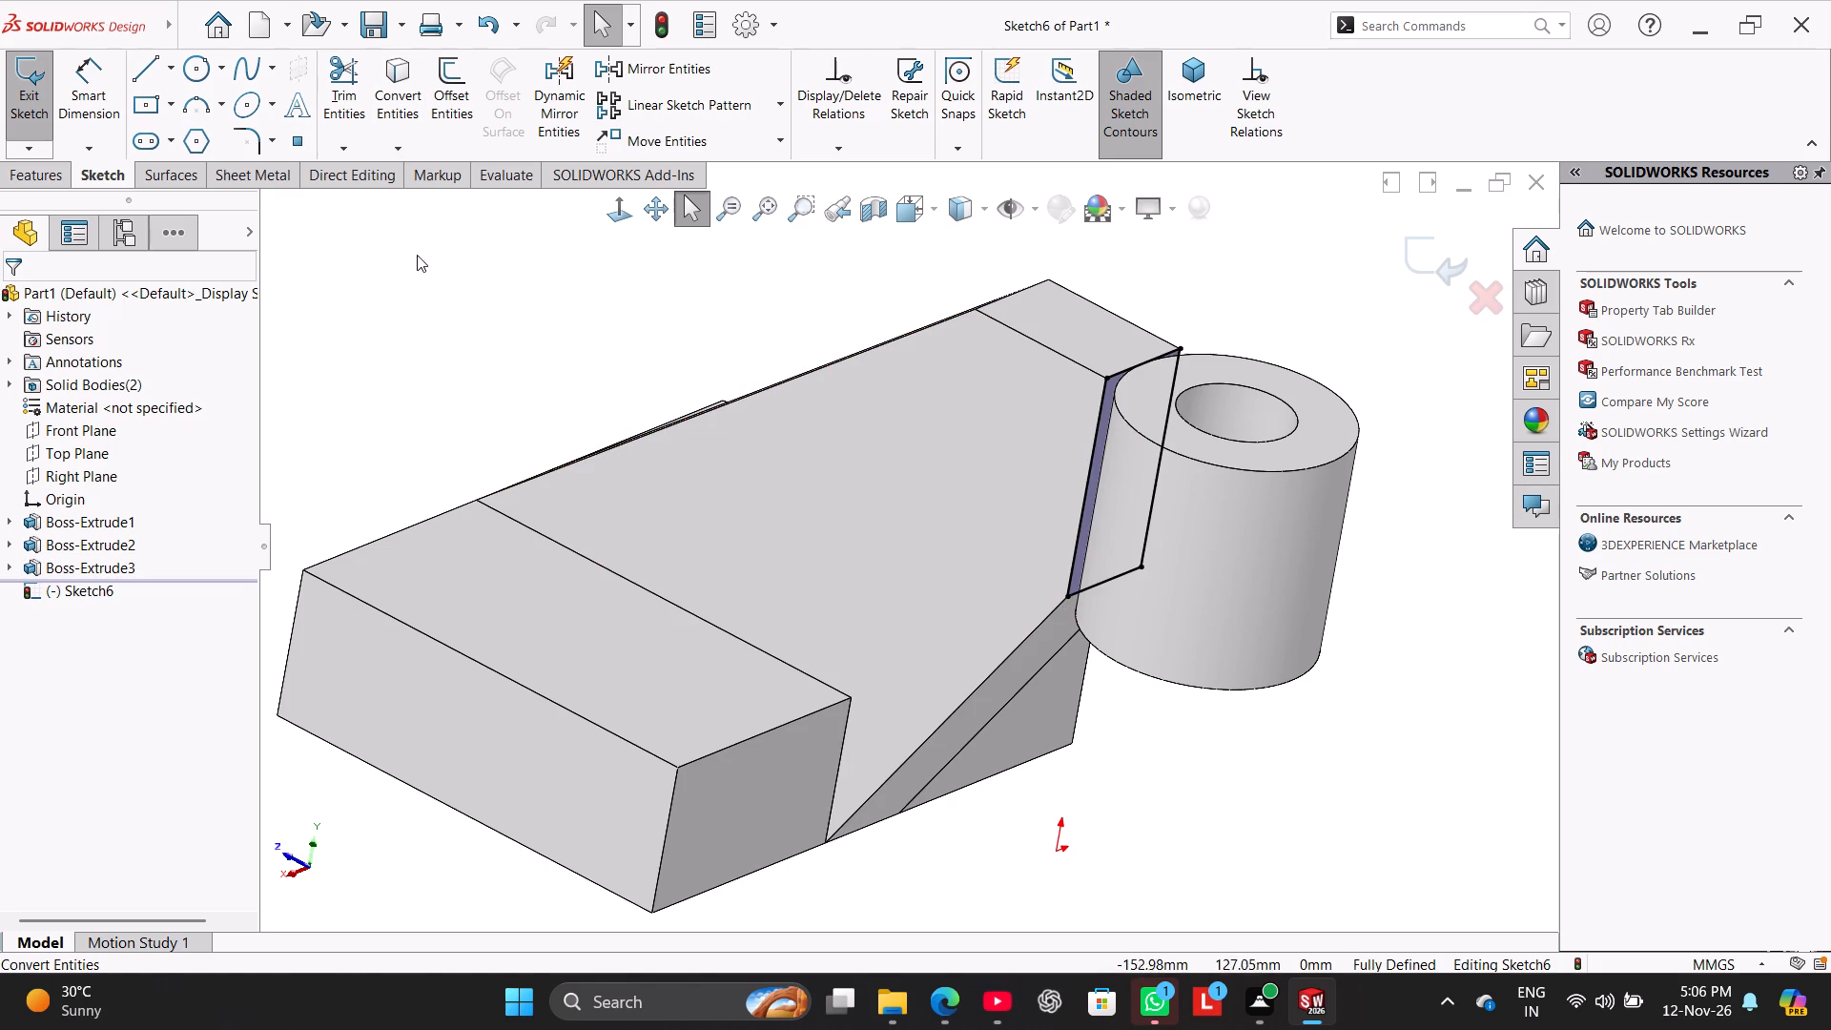
Extrude the converted end-face profile Mid Plane 14 mm with merged result to join the arm to the boss.
{"action": "left_click", "coordinate": [52, 173]}
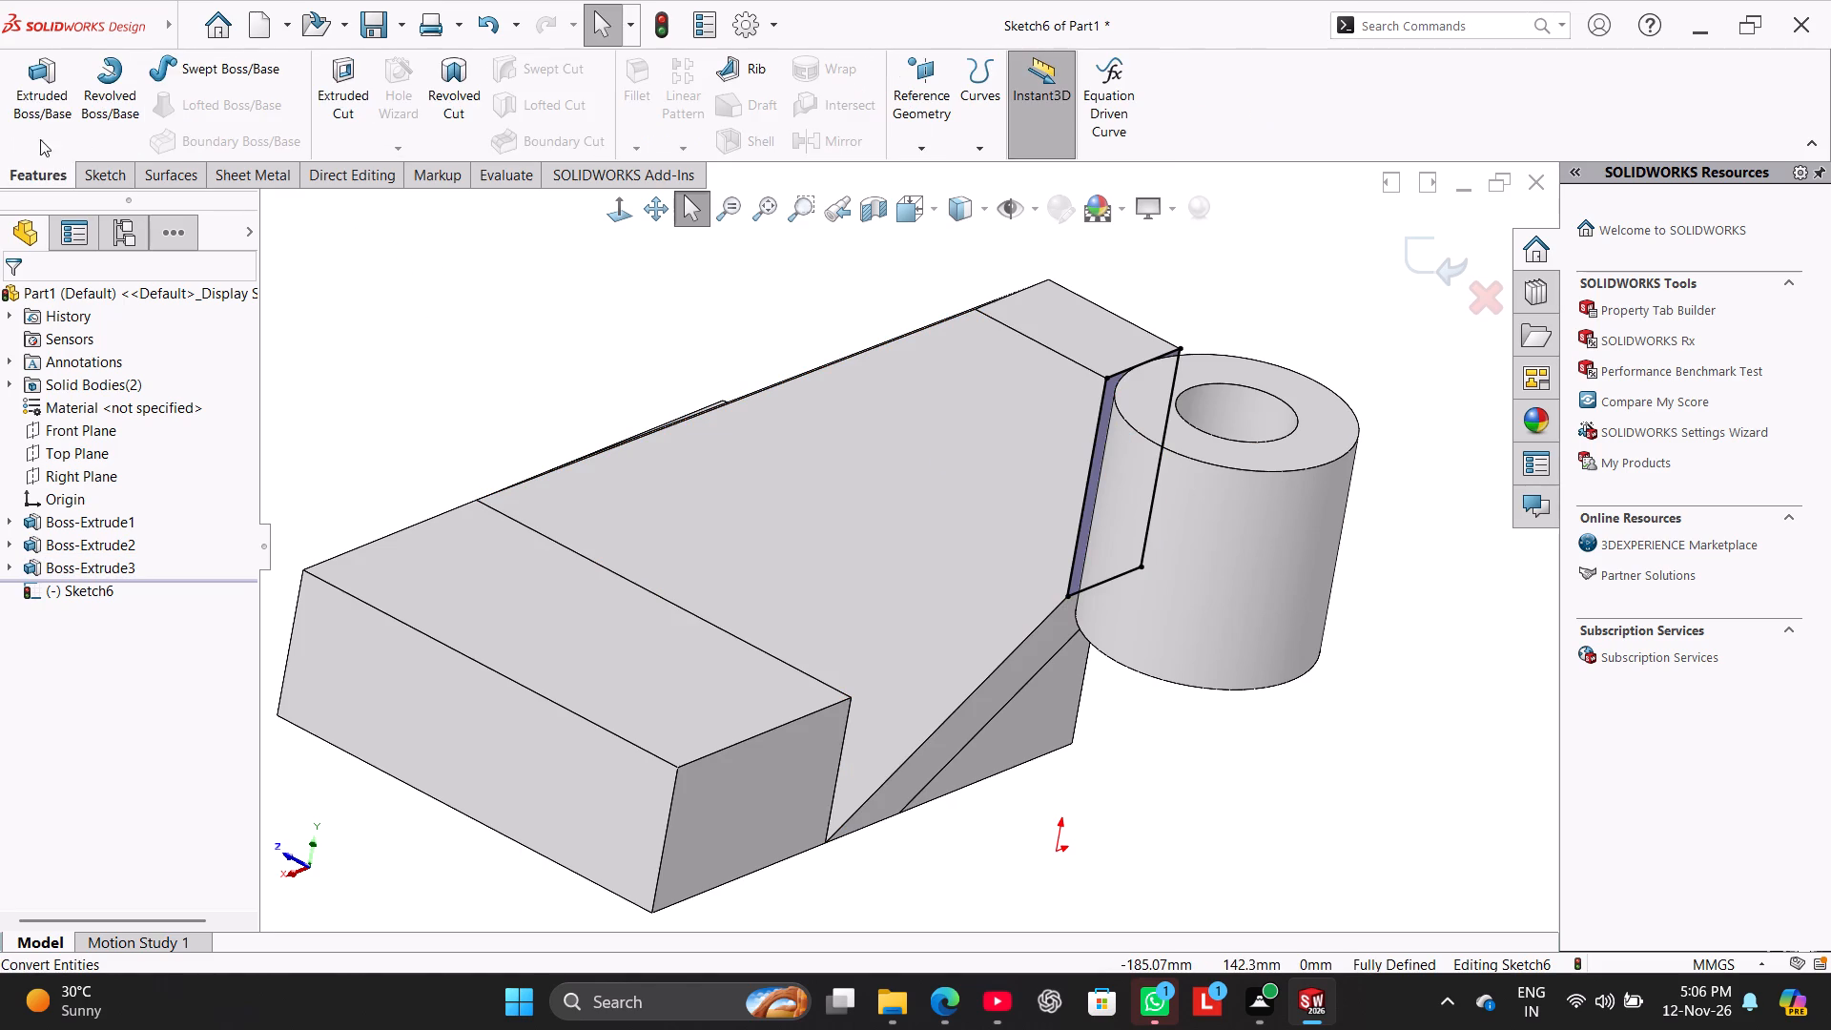
{"action": "left_click", "coordinate": [36, 121]}
{"action": "middle_click_drag", "start_coordinate": [423, 378], "coordinate": [516, 418]}
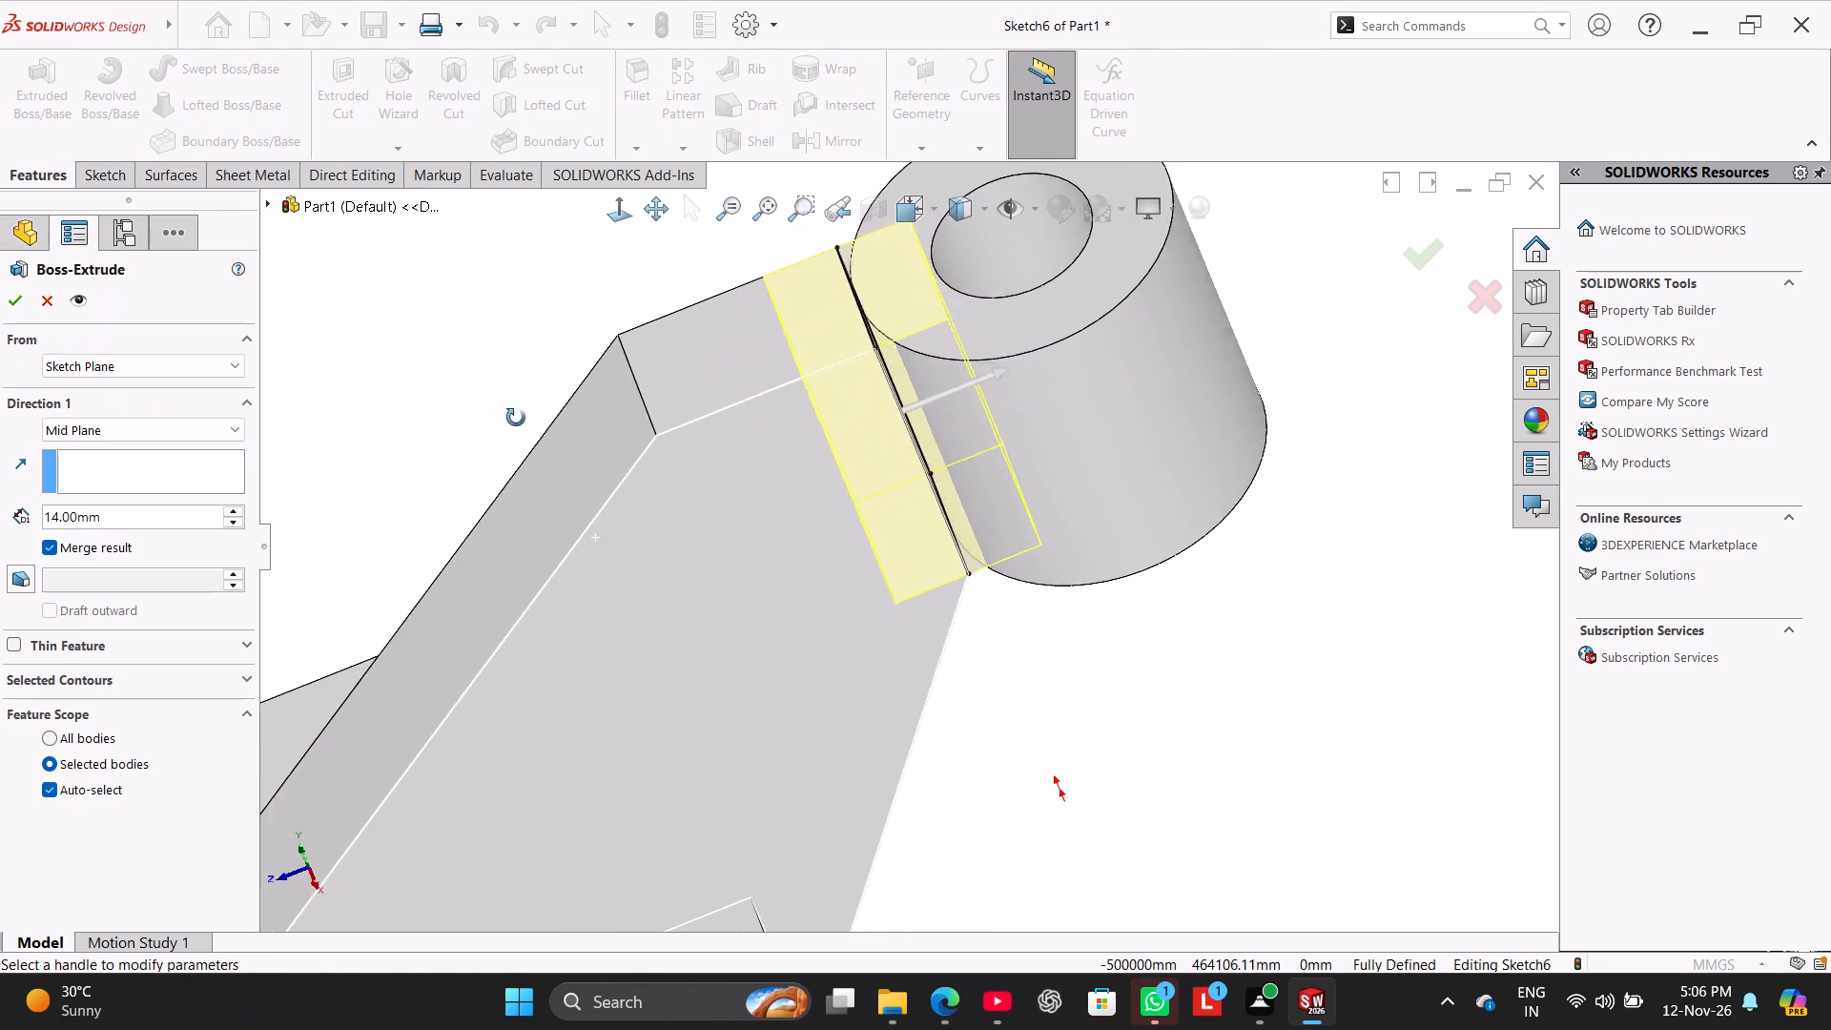
{"action": "middle_click_drag", "start_coordinate": [516, 418], "coordinate": [511, 437]}
{"action": "left_click", "coordinate": [12, 298]}
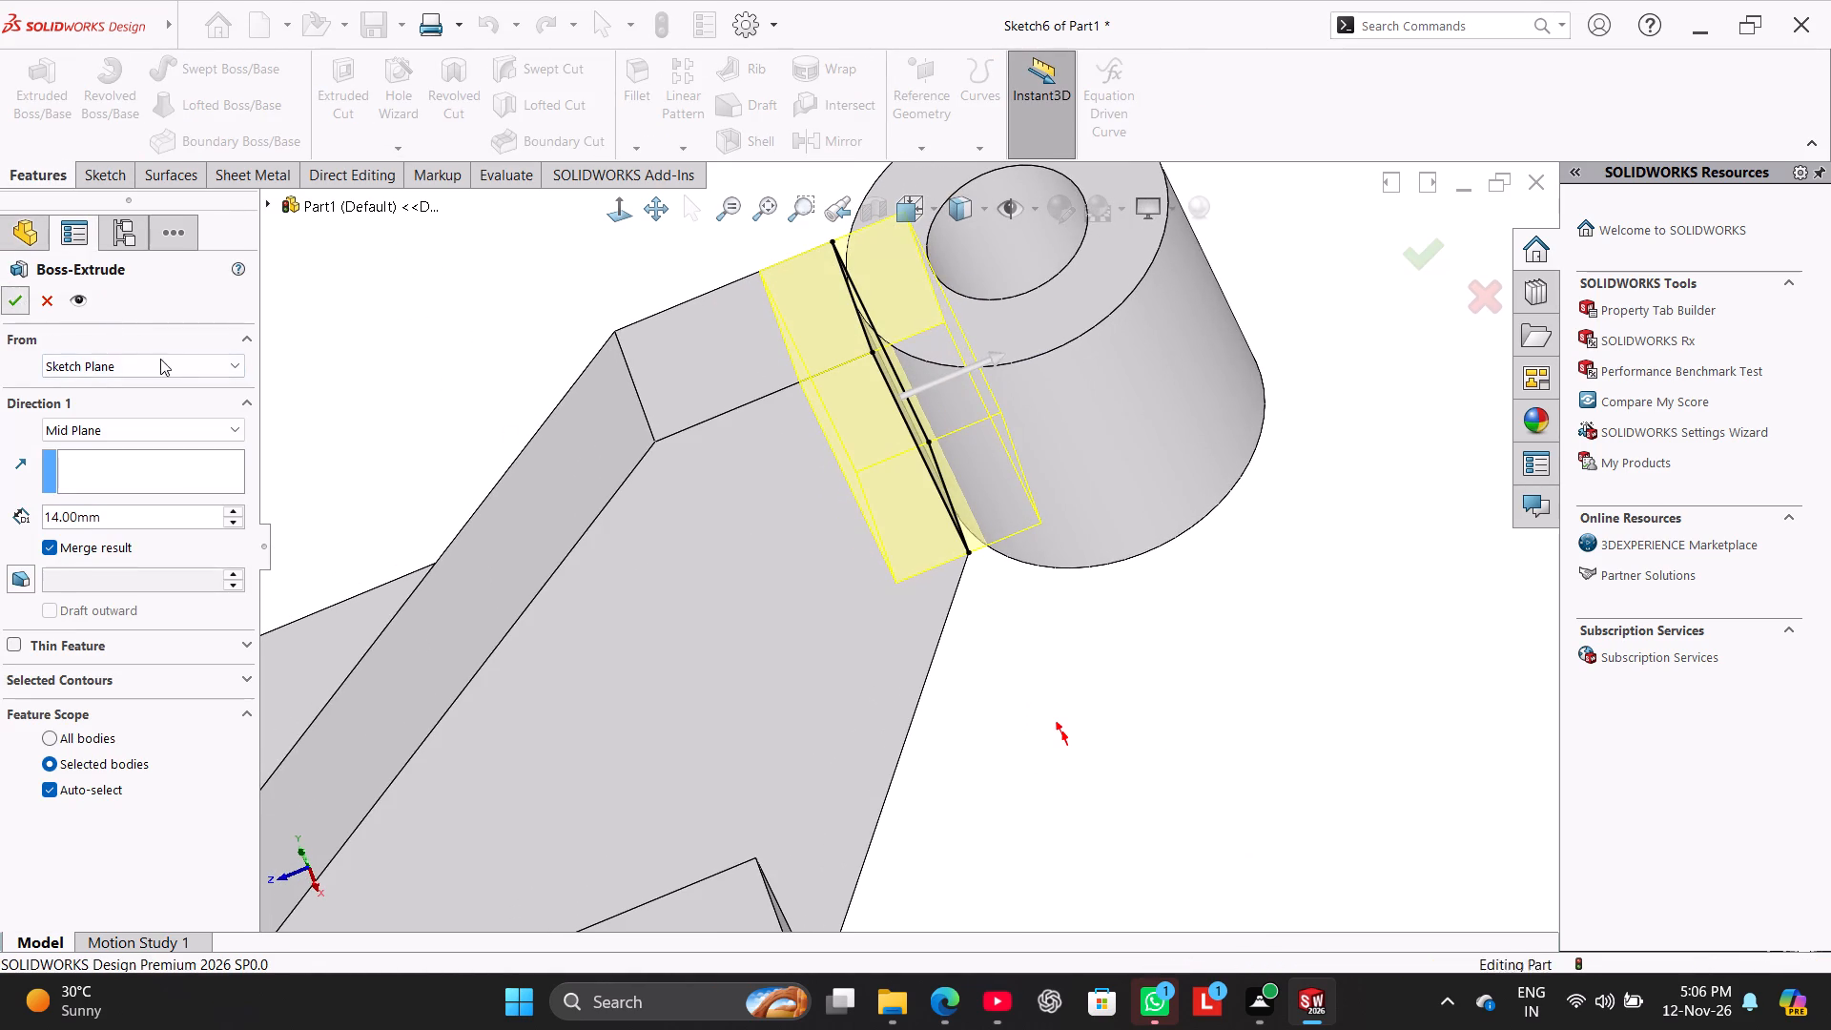
{"action": "left_click", "coordinate": [413, 315]}
{"action": "middle_click_drag", "start_coordinate": [438, 348], "coordinate": [469, 420]}
{"action": "right_click_drag", "start_coordinate": [427, 458], "coordinate": [1126, 2]}
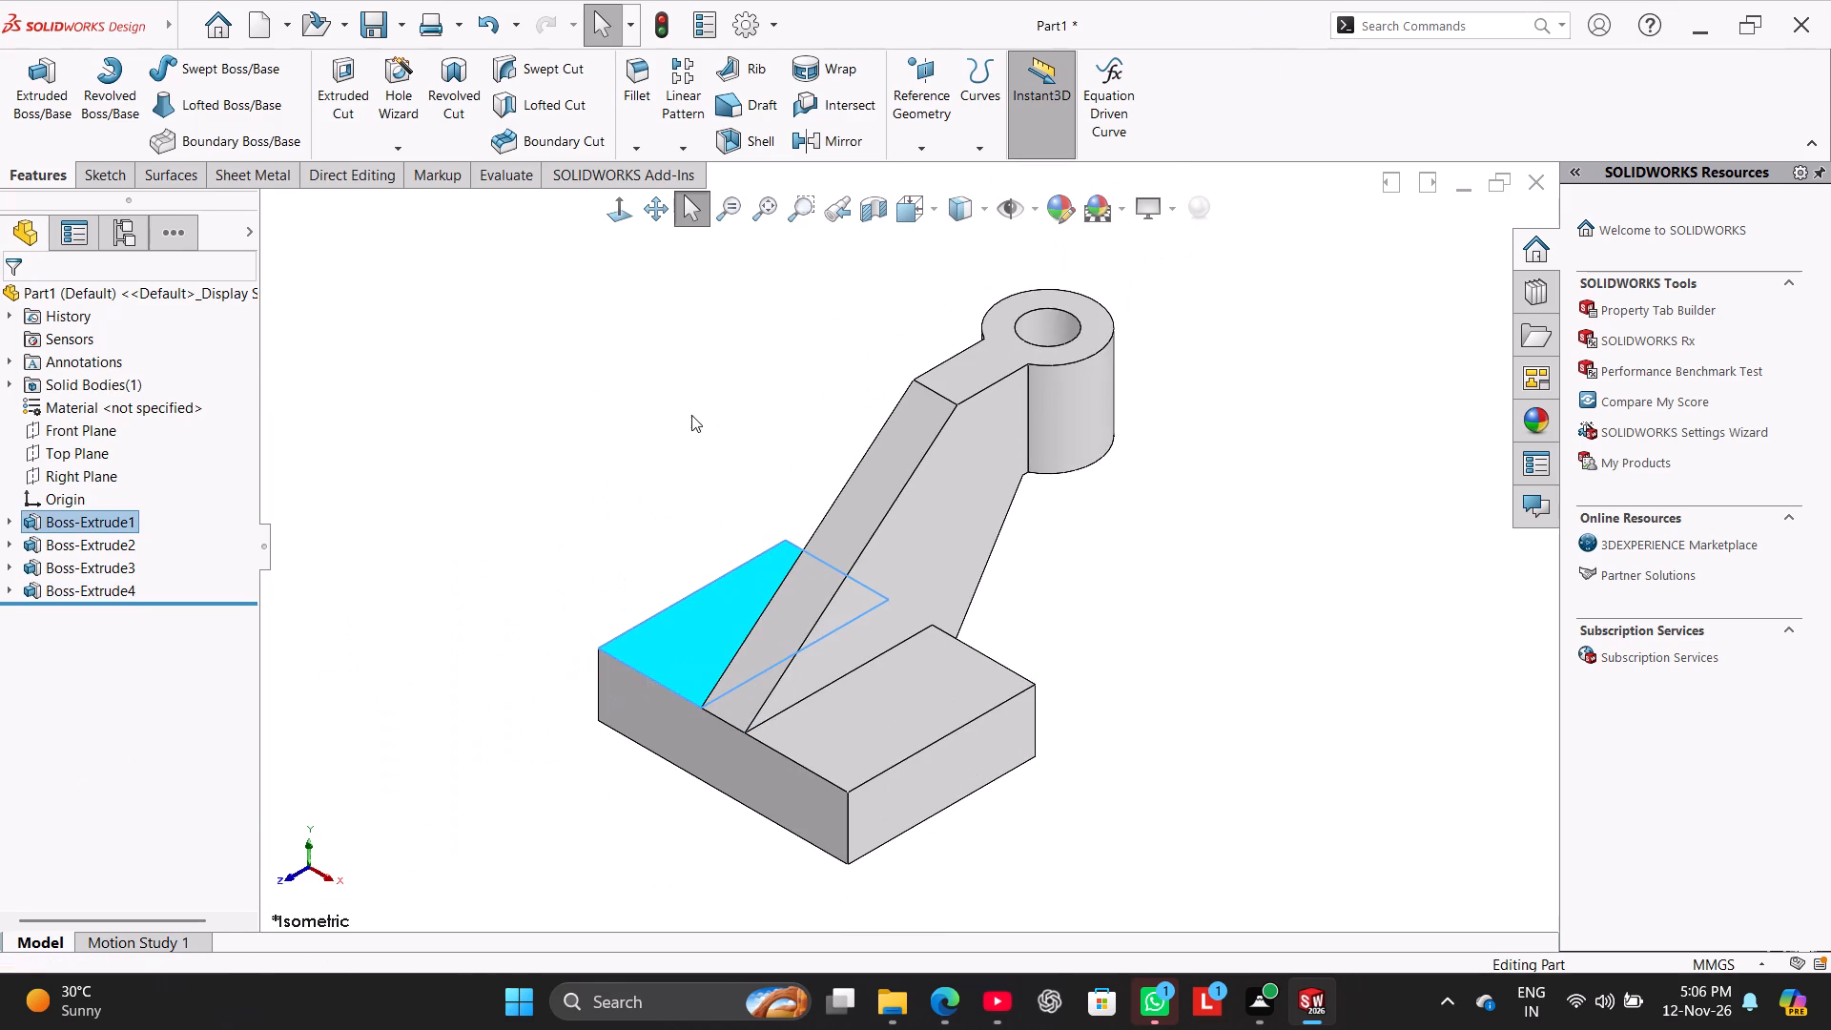
{"action": "left_click", "coordinate": [689, 414]}
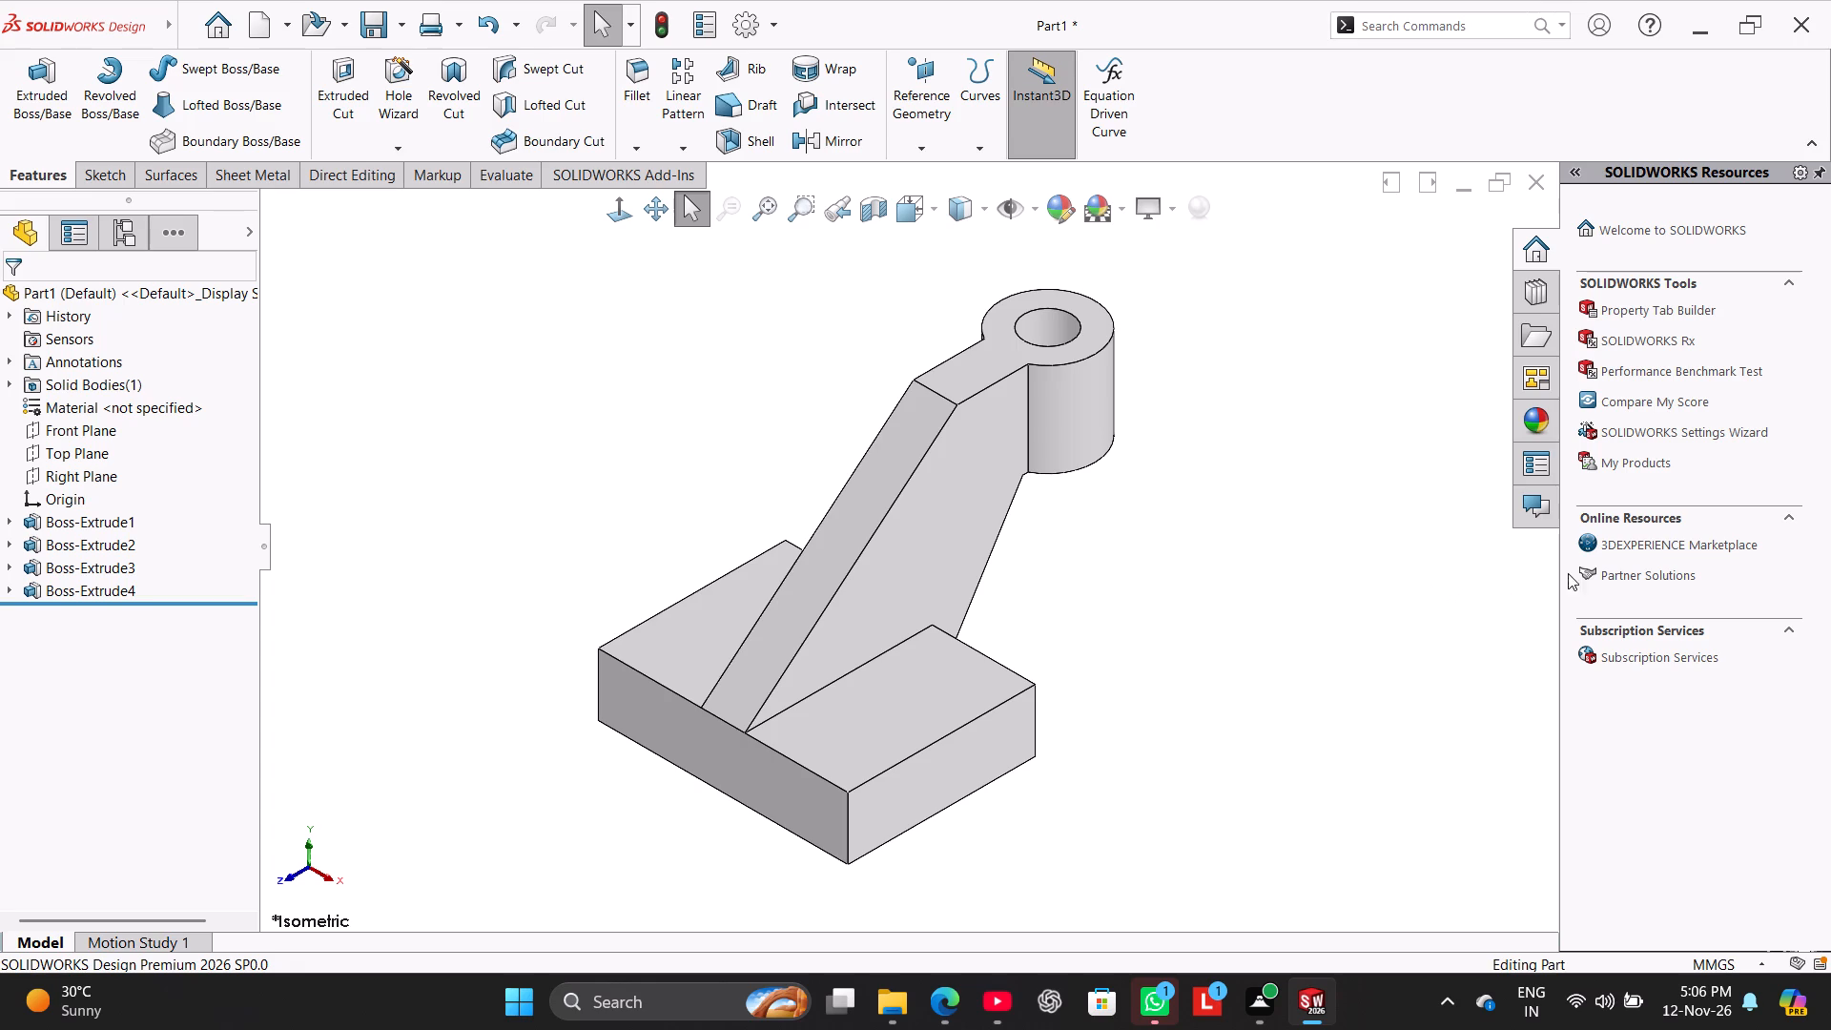
Sketch a corner rectangle about 41 mm wide and 10 mm high on the base's side face, starting on its bottom edge.
{"action": "scroll", "coordinate": [979, 523], "scroll_direction": "down", "scroll_amount": 1}
{"action": "middle_click_drag", "start_coordinate": [979, 523], "coordinate": [963, 594]}
{"action": "right_click_drag", "start_coordinate": [660, 564], "coordinate": [942, 360]}
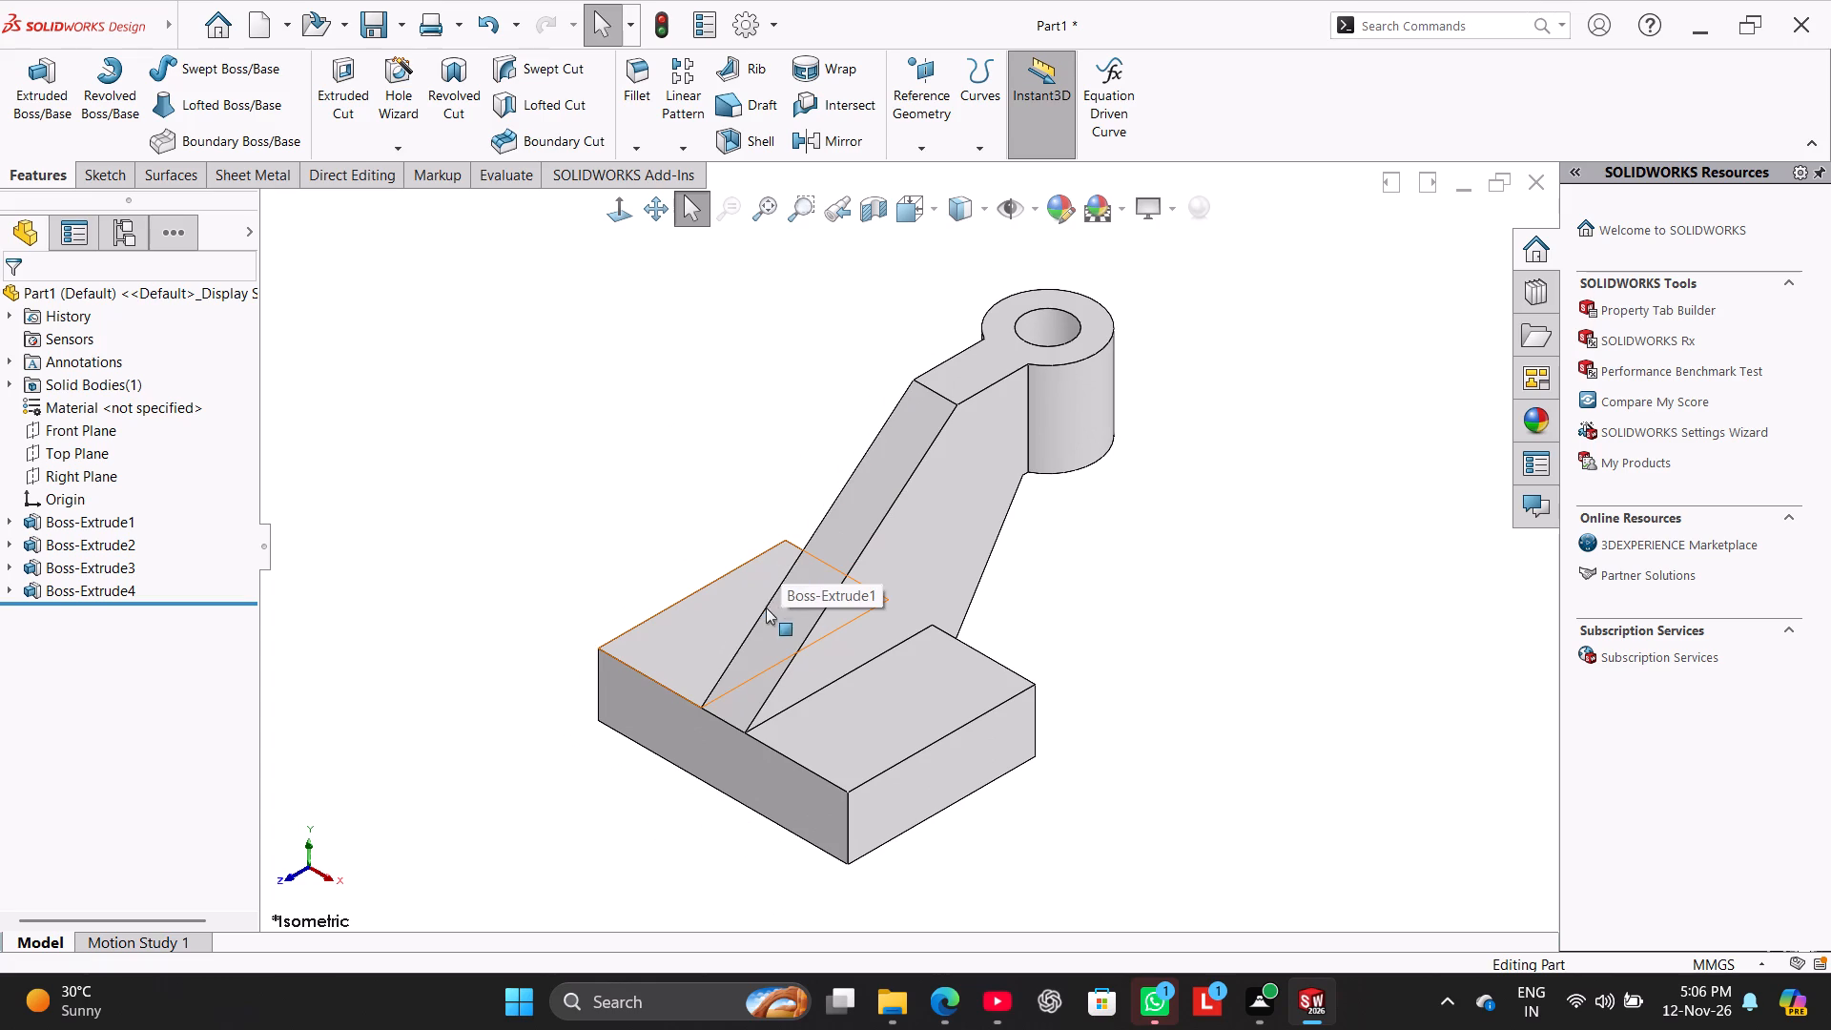
{"action": "left_click", "coordinate": [966, 762]}
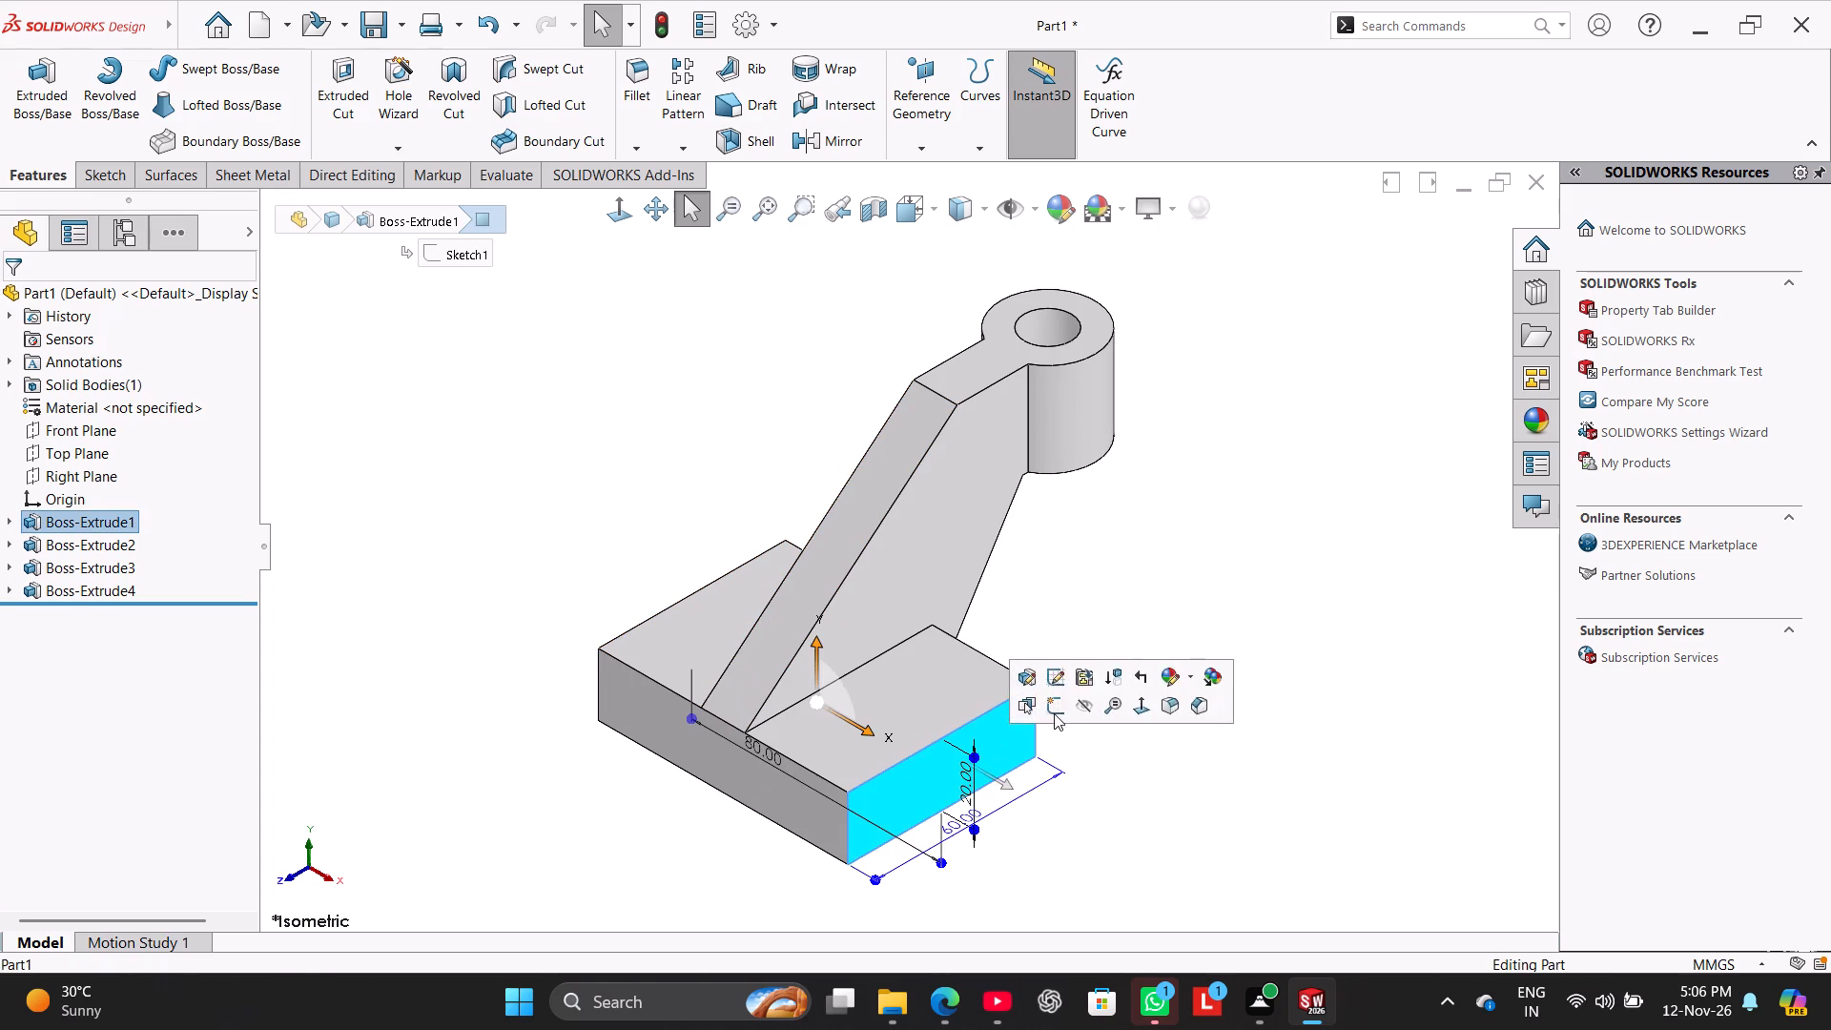
{"action": "left_click", "coordinate": [1054, 713]}
{"action": "left_click", "coordinate": [433, 438]}
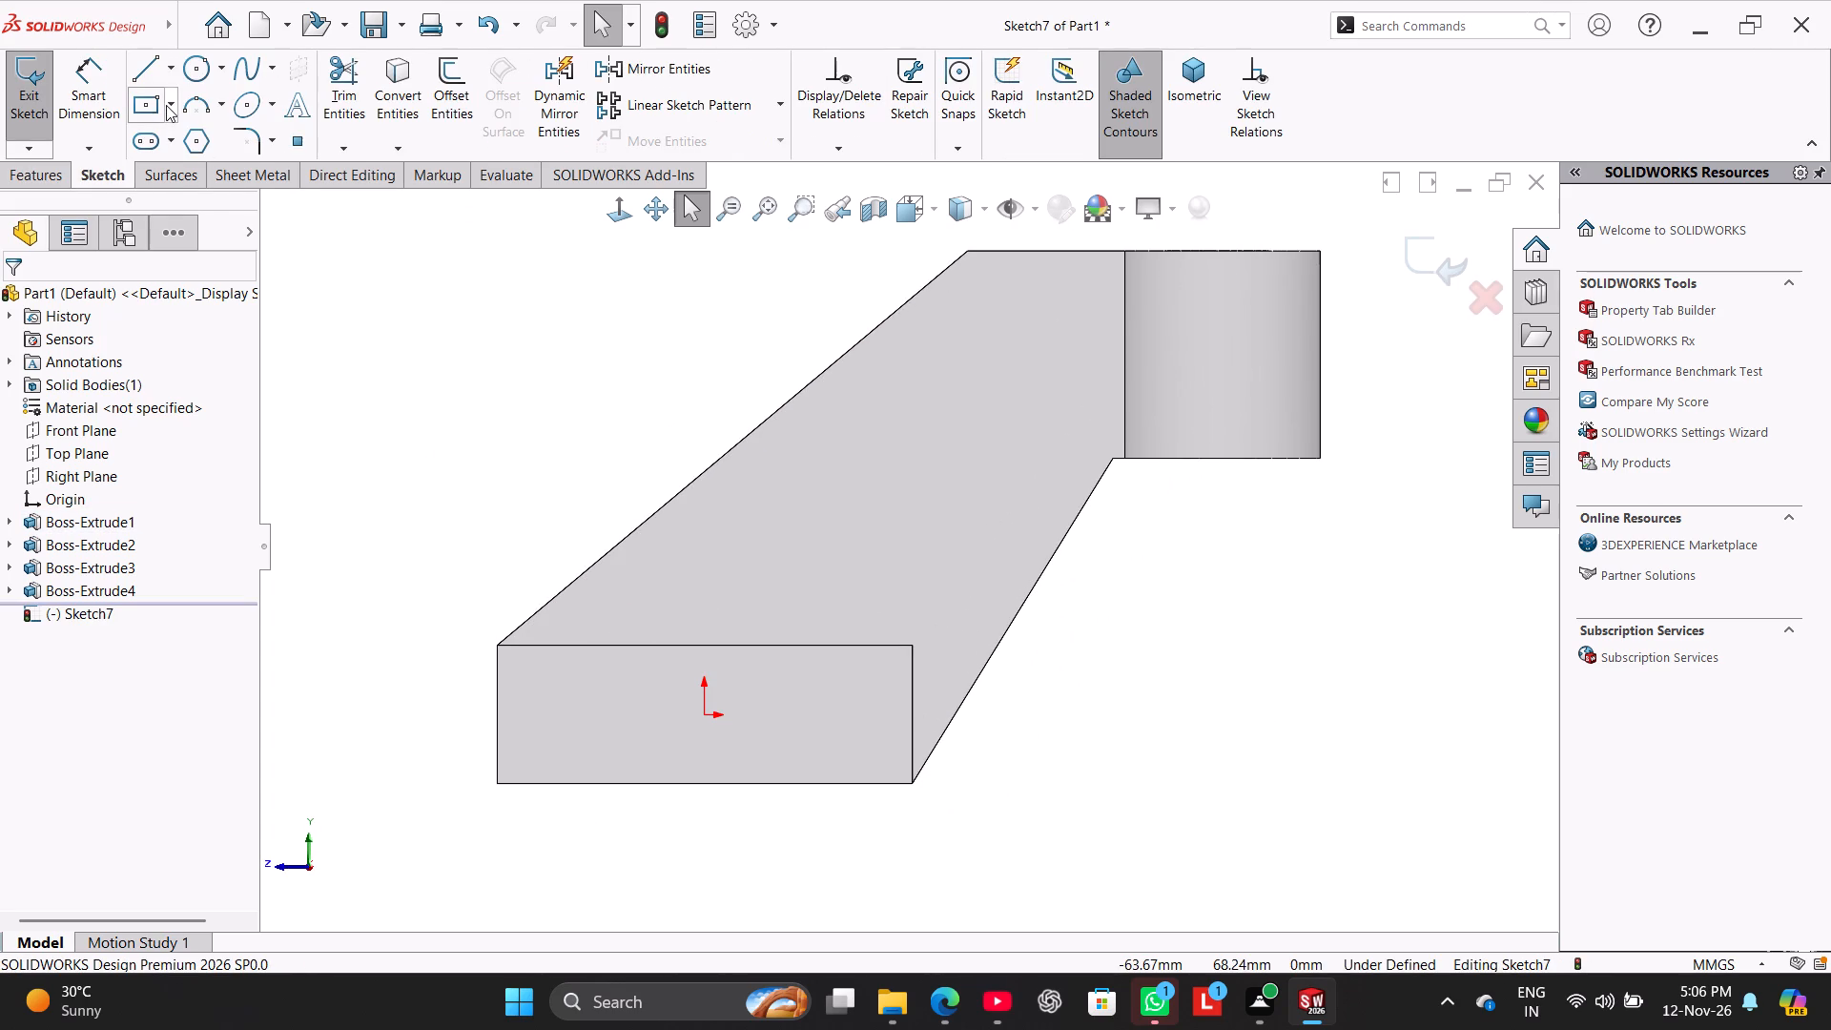
{"action": "left_click", "coordinate": [166, 105]}
{"action": "left_click", "coordinate": [166, 128]}
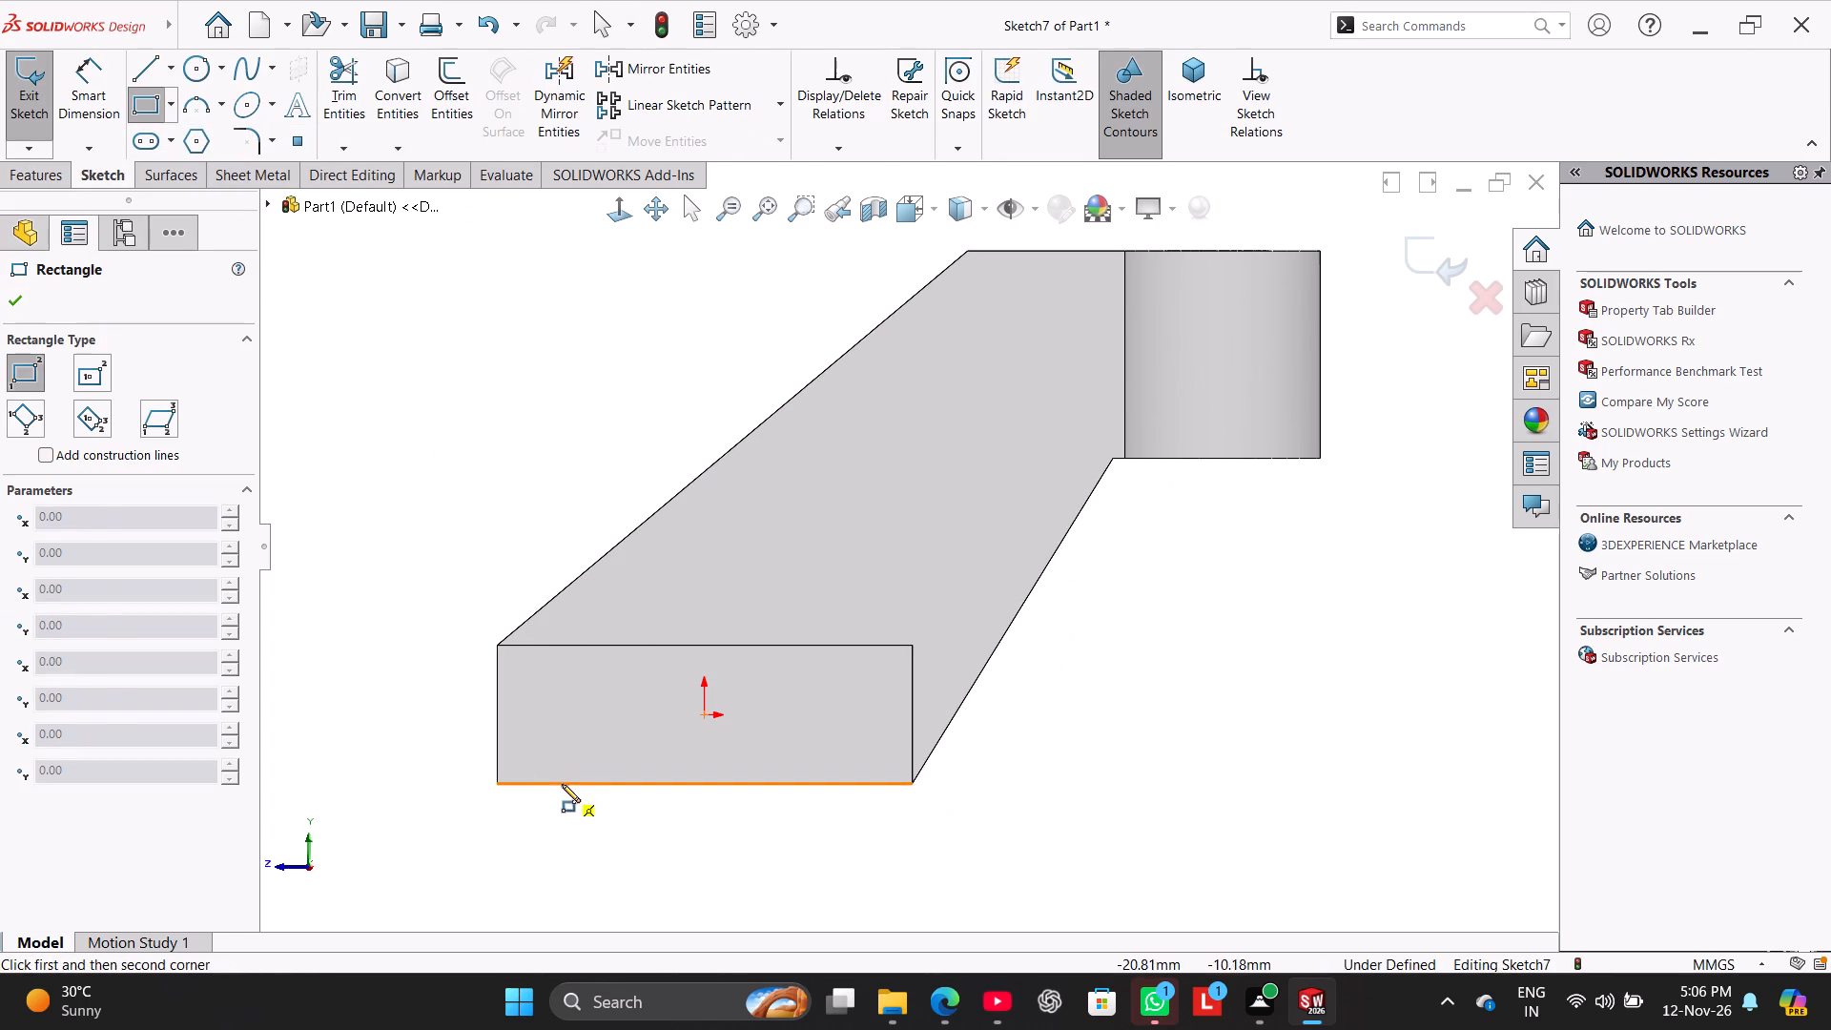
{"action": "left_click", "coordinate": [562, 783]}
{"action": "left_click", "coordinate": [849, 720]}
{"action": "right_click", "coordinate": [553, 472]}
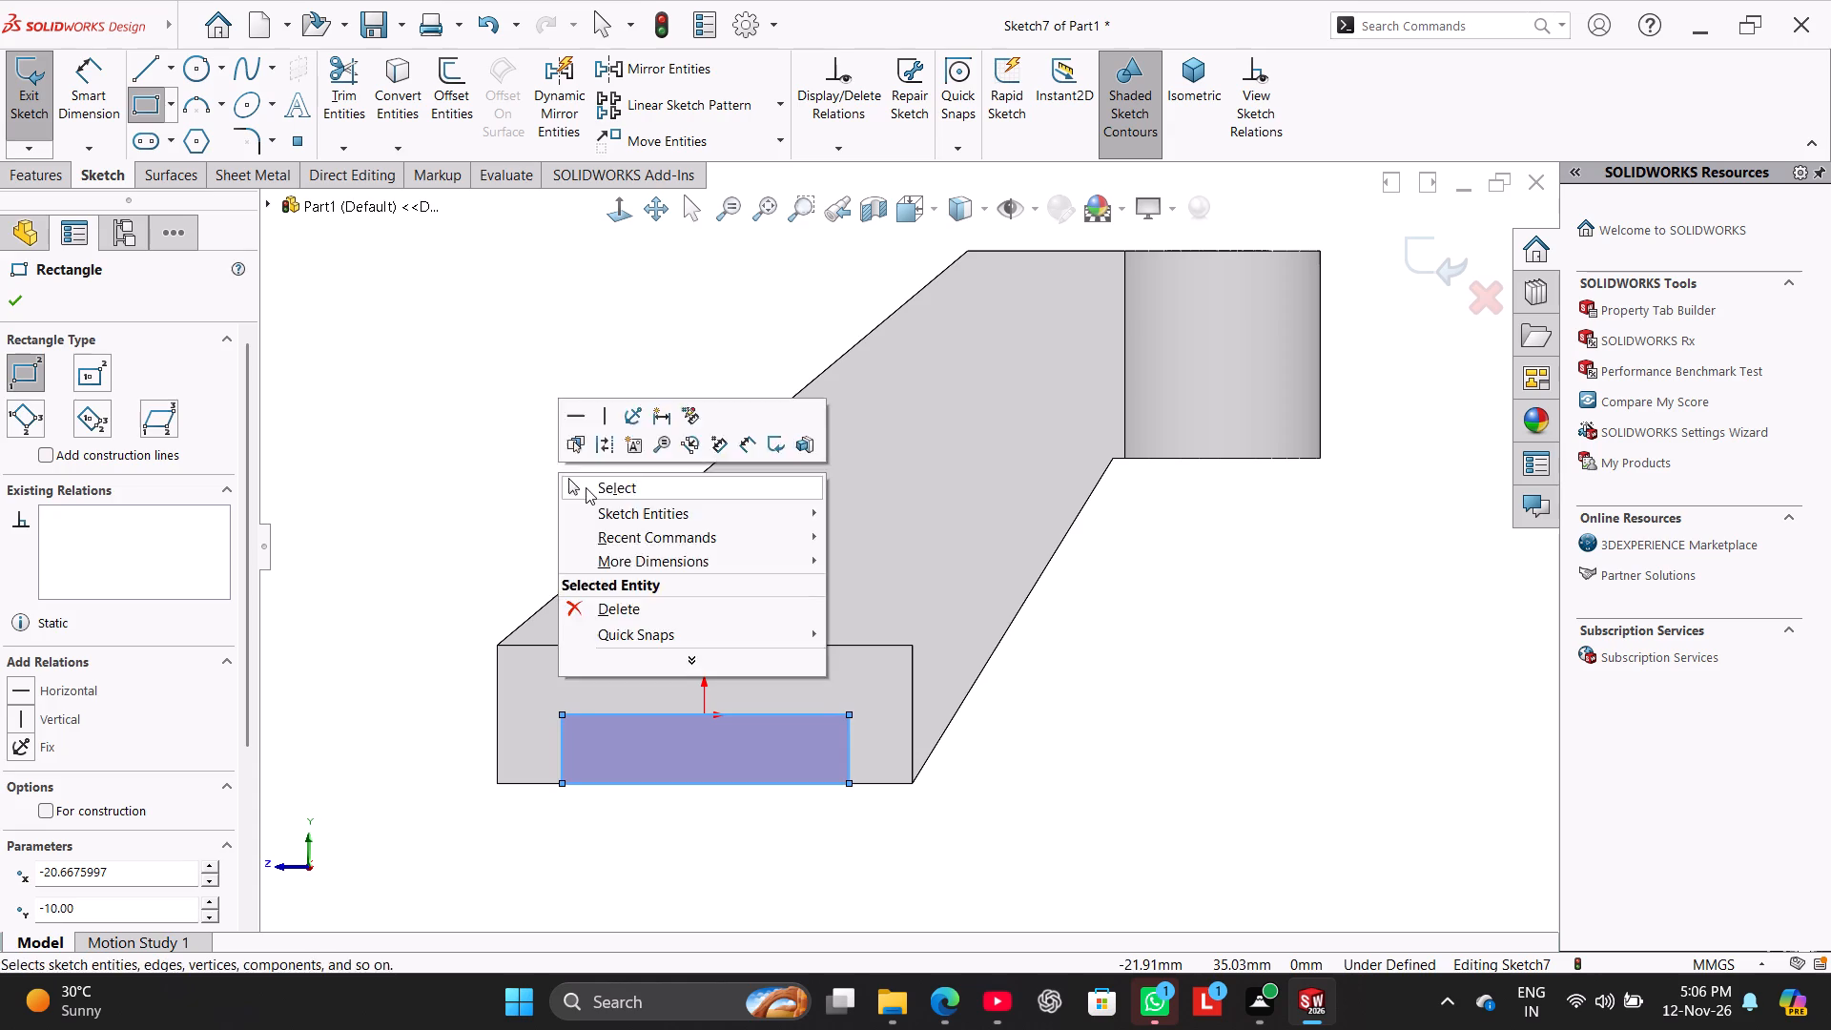
{"action": "left_click", "coordinate": [586, 487]}
Dimension the rectangle's height at 10 mm.
{"action": "left_click", "coordinate": [107, 93]}
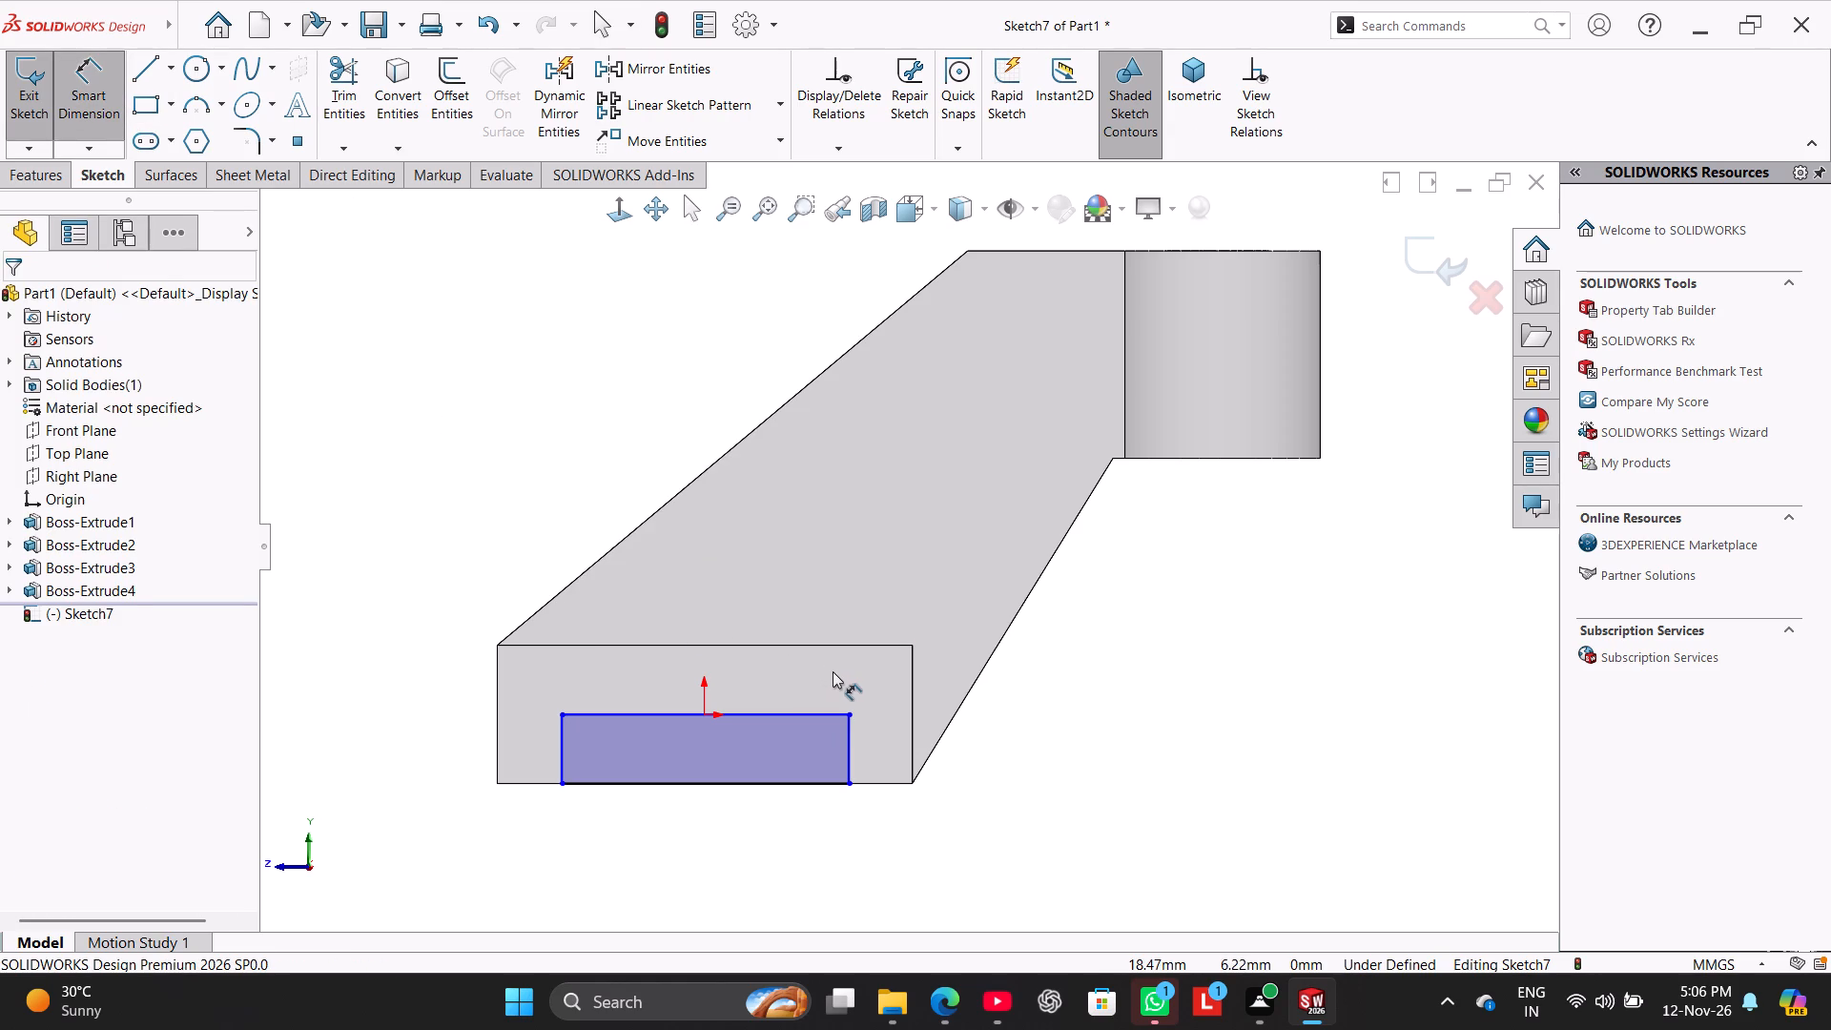
{"action": "left_click", "coordinate": [844, 754]}
{"action": "left_click", "coordinate": [1004, 730]}
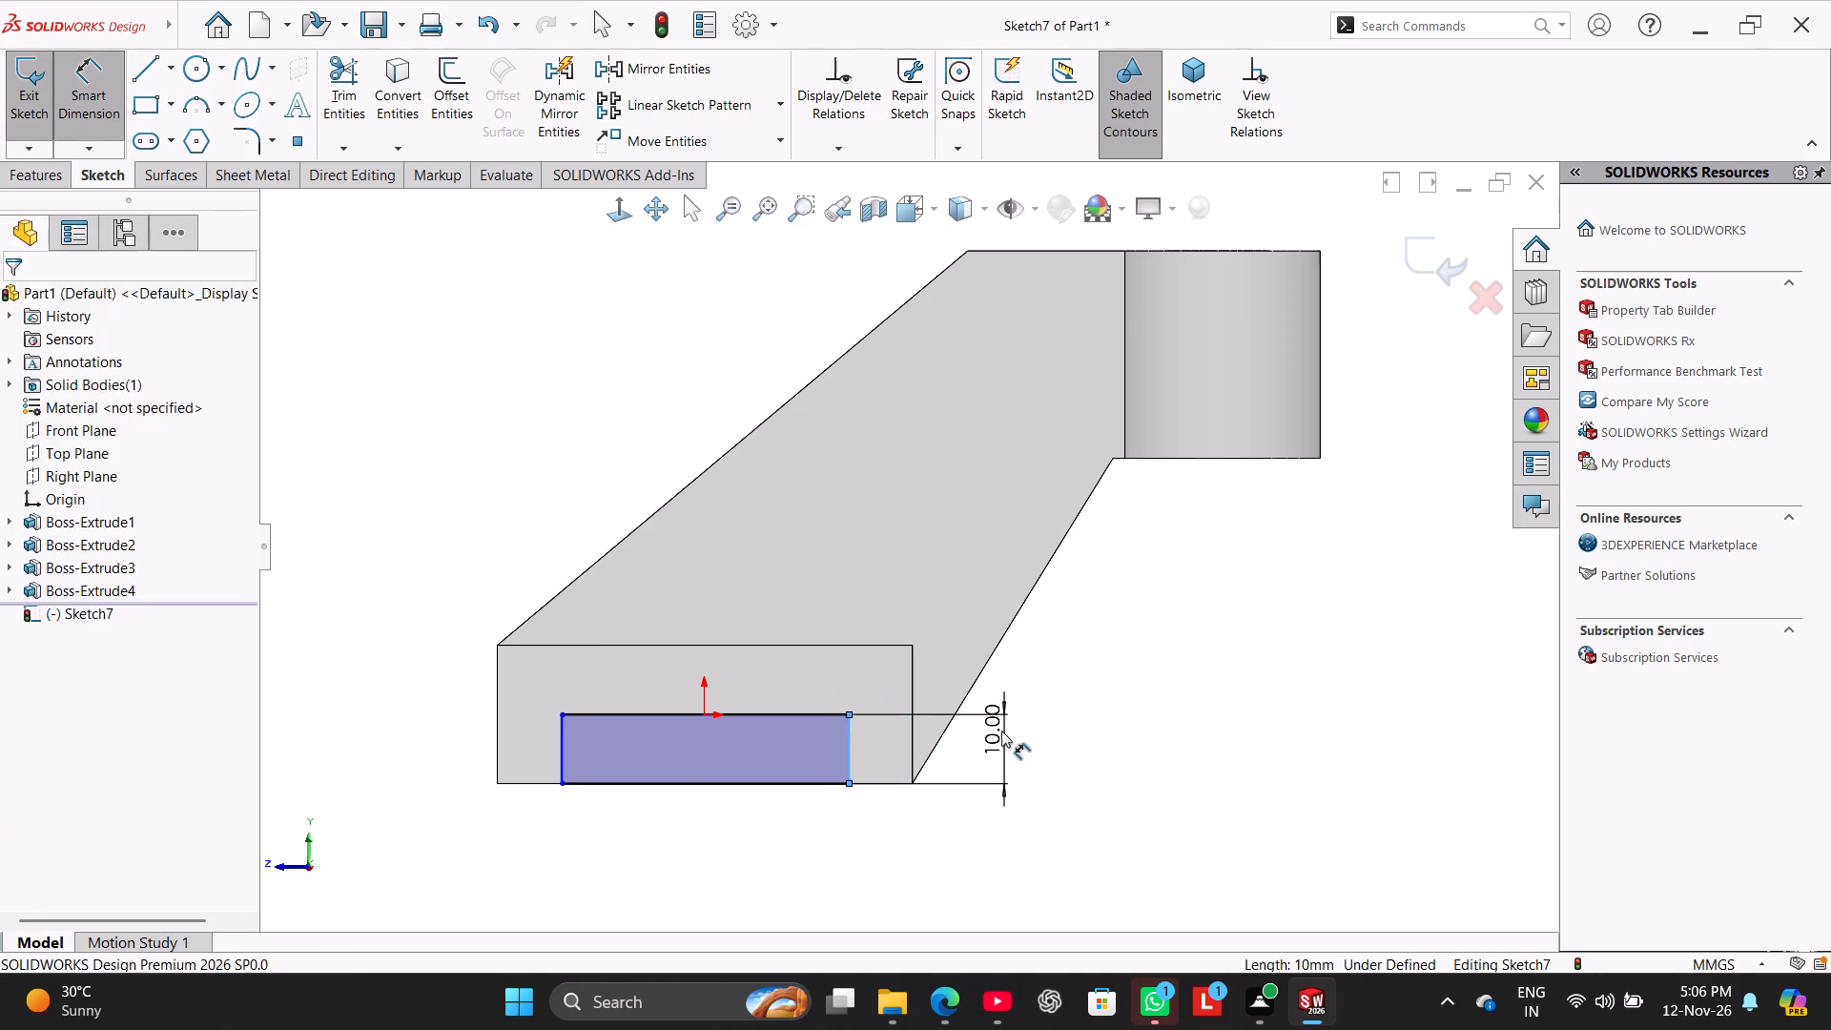
{"action": "left_click", "coordinate": [1039, 587]}
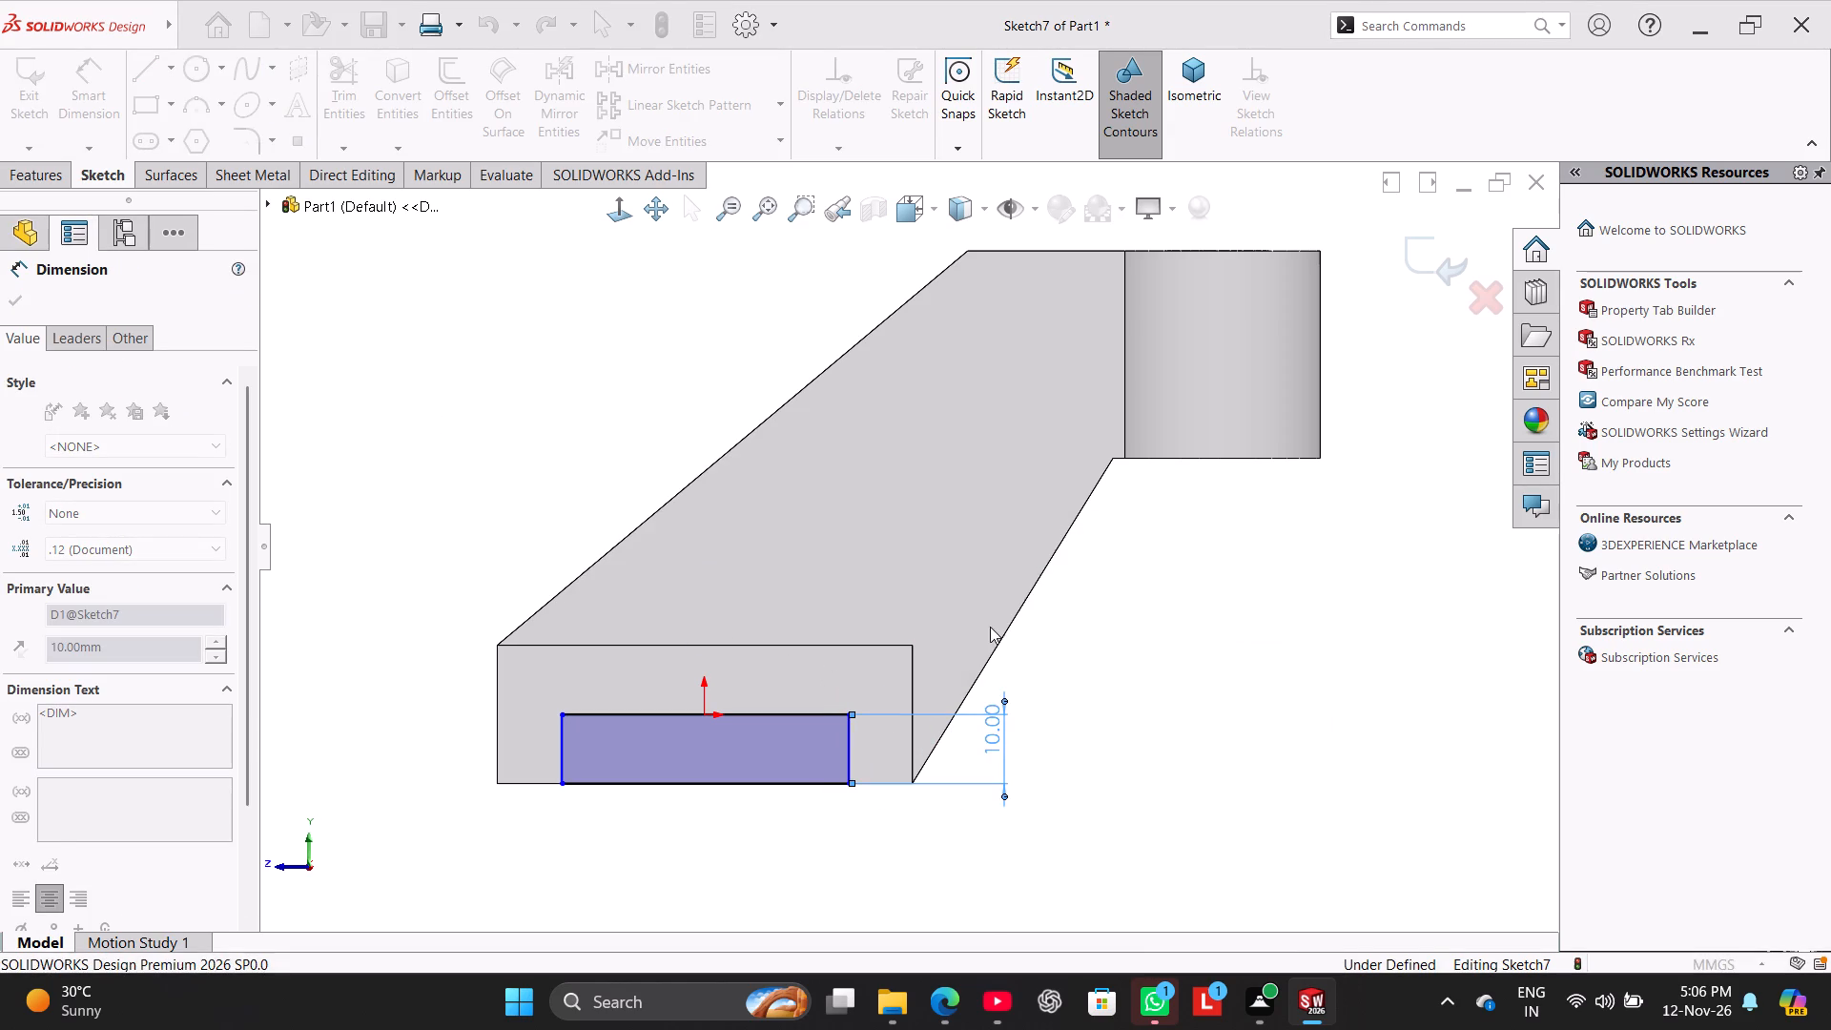
Dimension the rectangle's width at 40 mm and its offset from the base's nearest vertical edge at 10 mm.
{"action": "left_click", "coordinate": [790, 784]}
{"action": "left_click", "coordinate": [787, 842]}
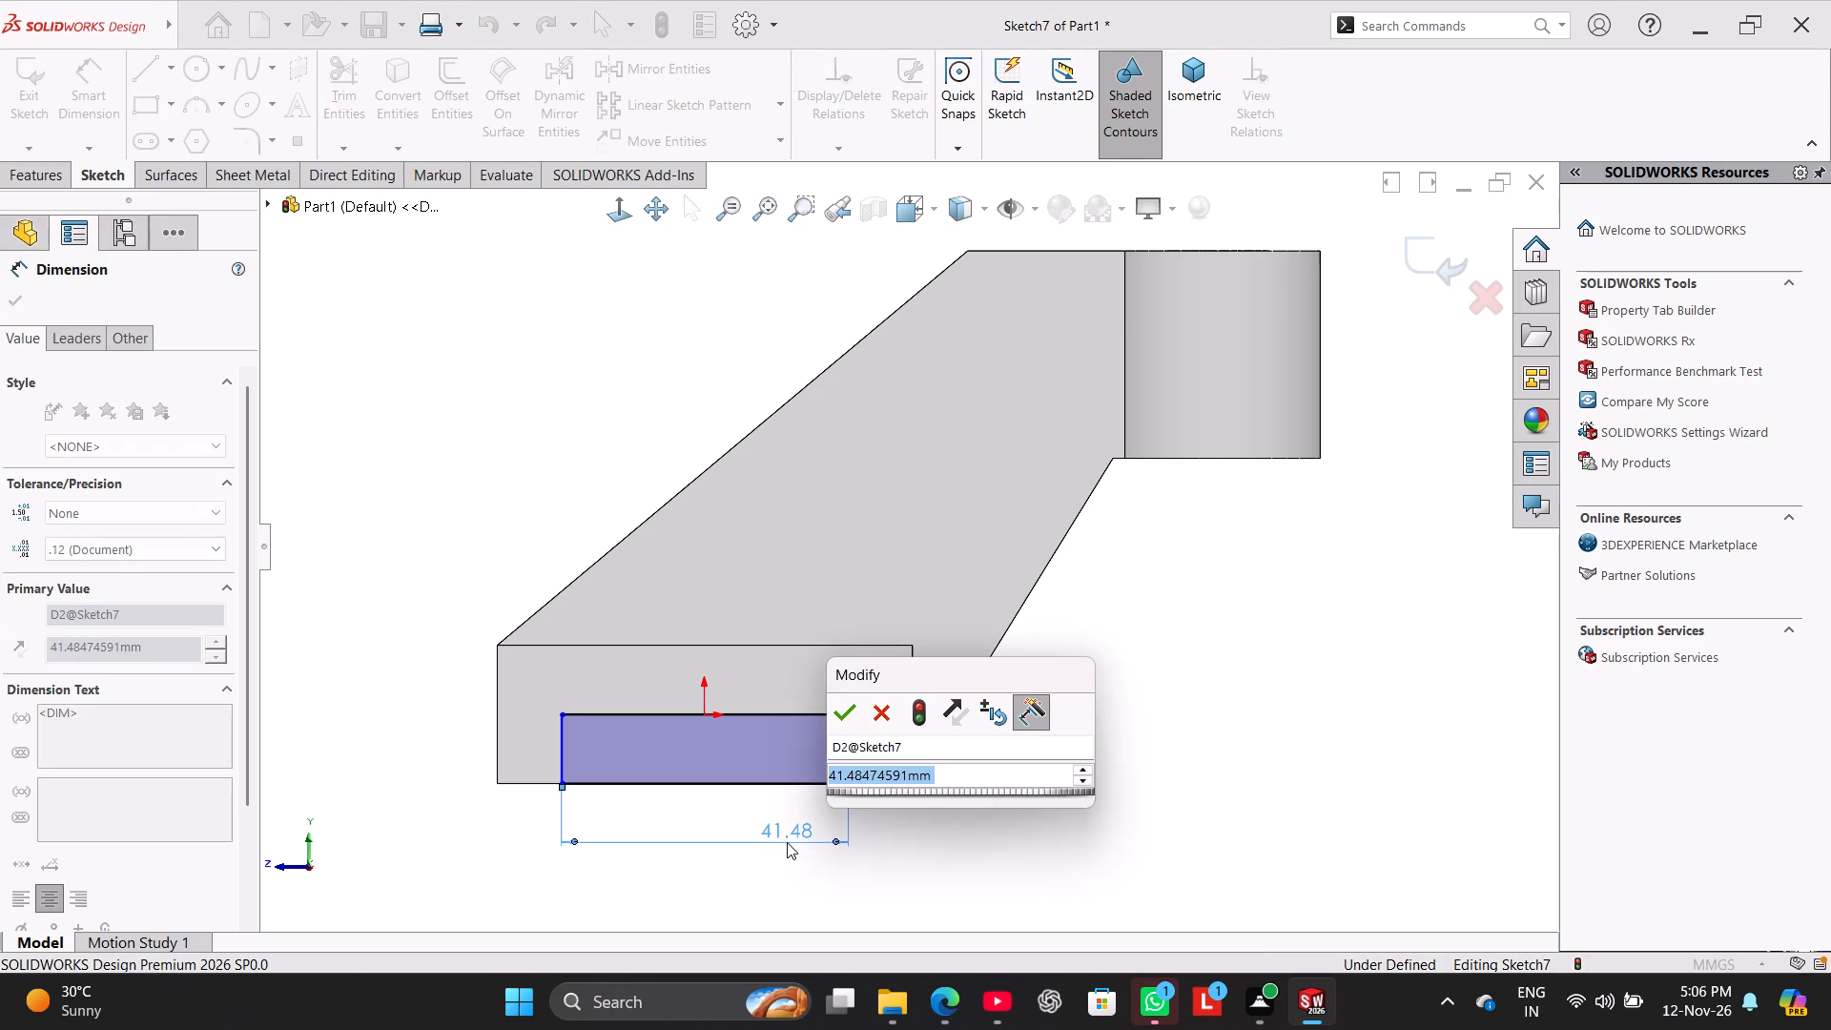
{"action": "type", "text": "40"}
{"action": "key", "text": "Return"}
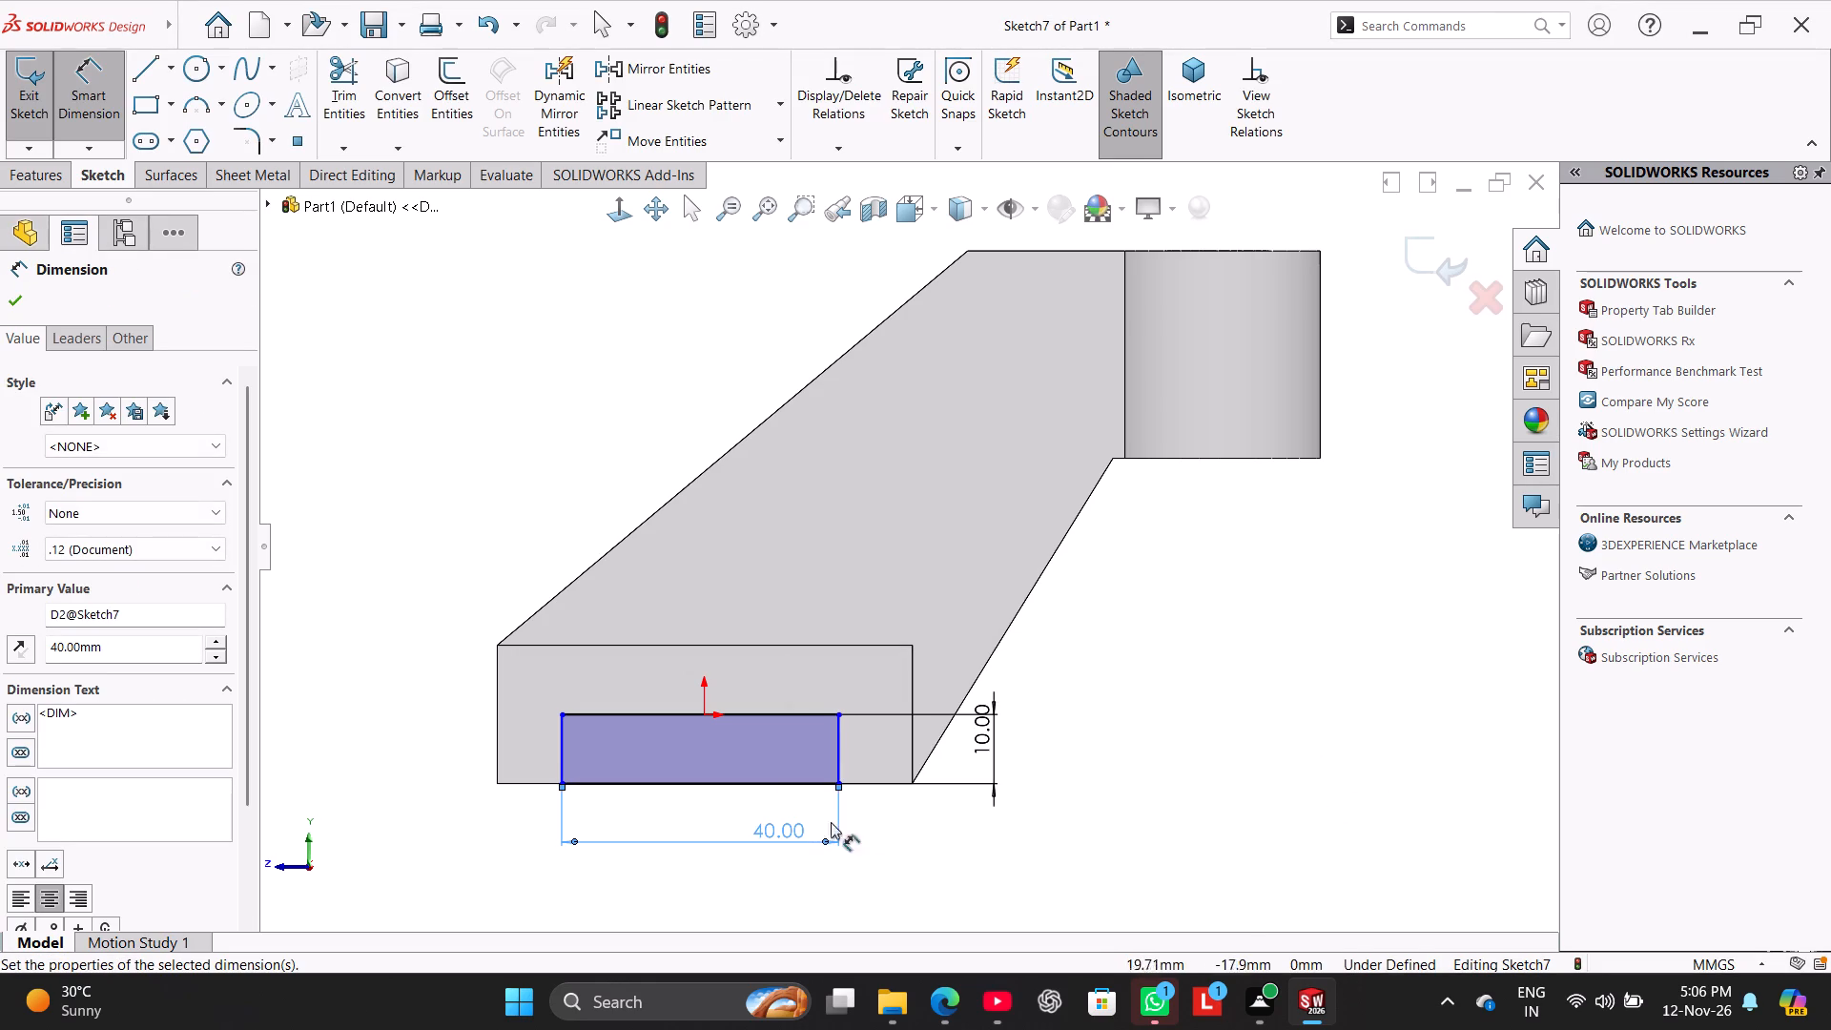
{"action": "left_click", "coordinate": [496, 752]}
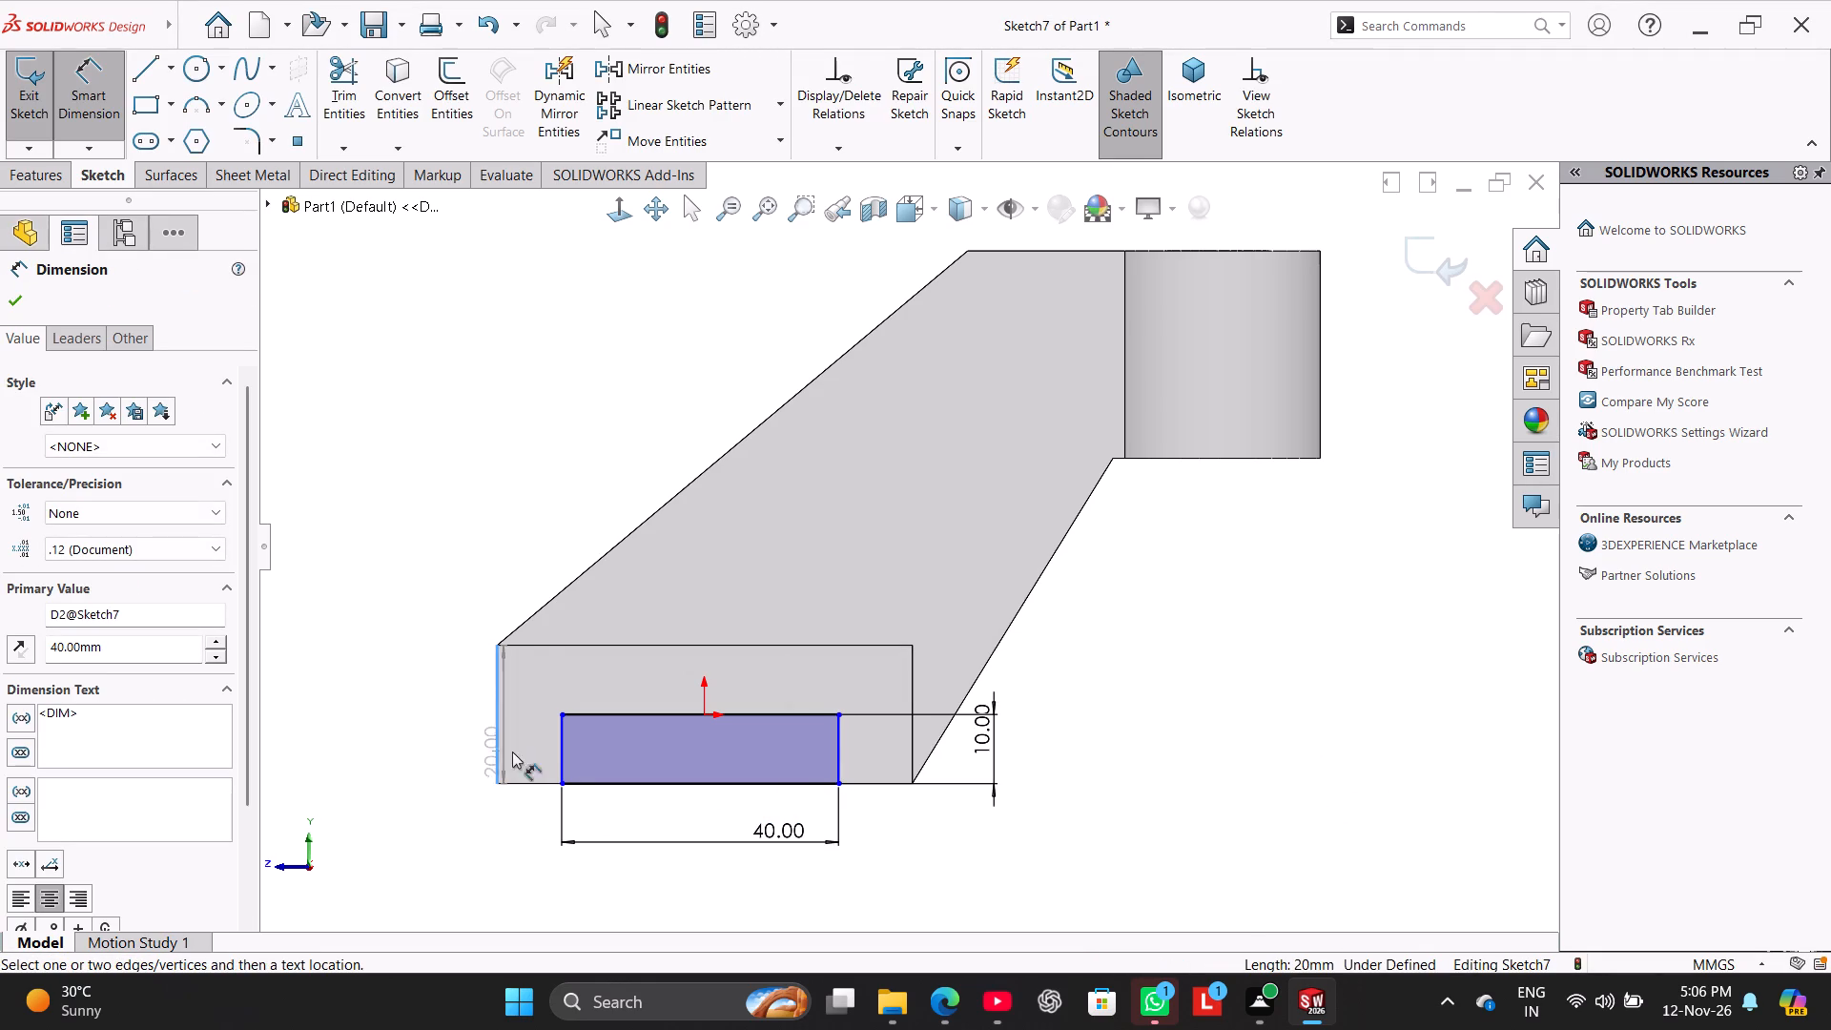
{"action": "left_click", "coordinate": [560, 764]}
{"action": "left_click", "coordinate": [535, 822]}
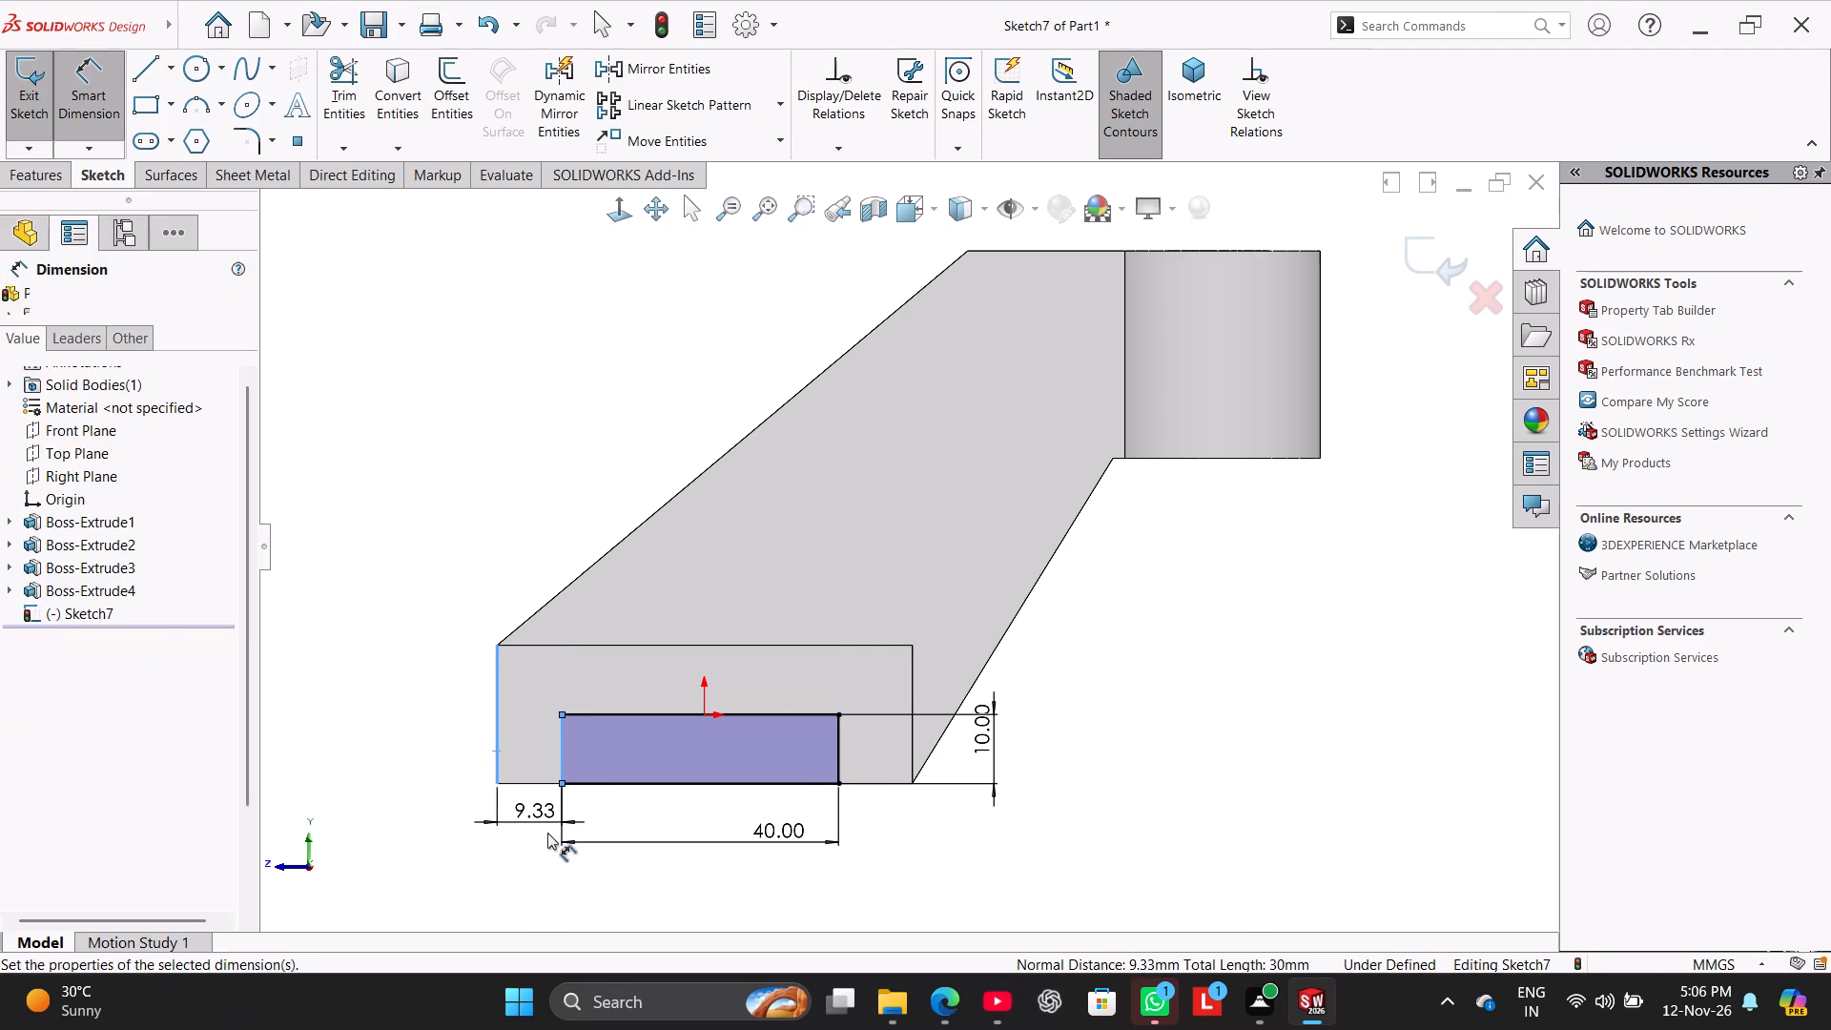
{"action": "type", "text": "10"}
{"action": "key", "text": "Return"}
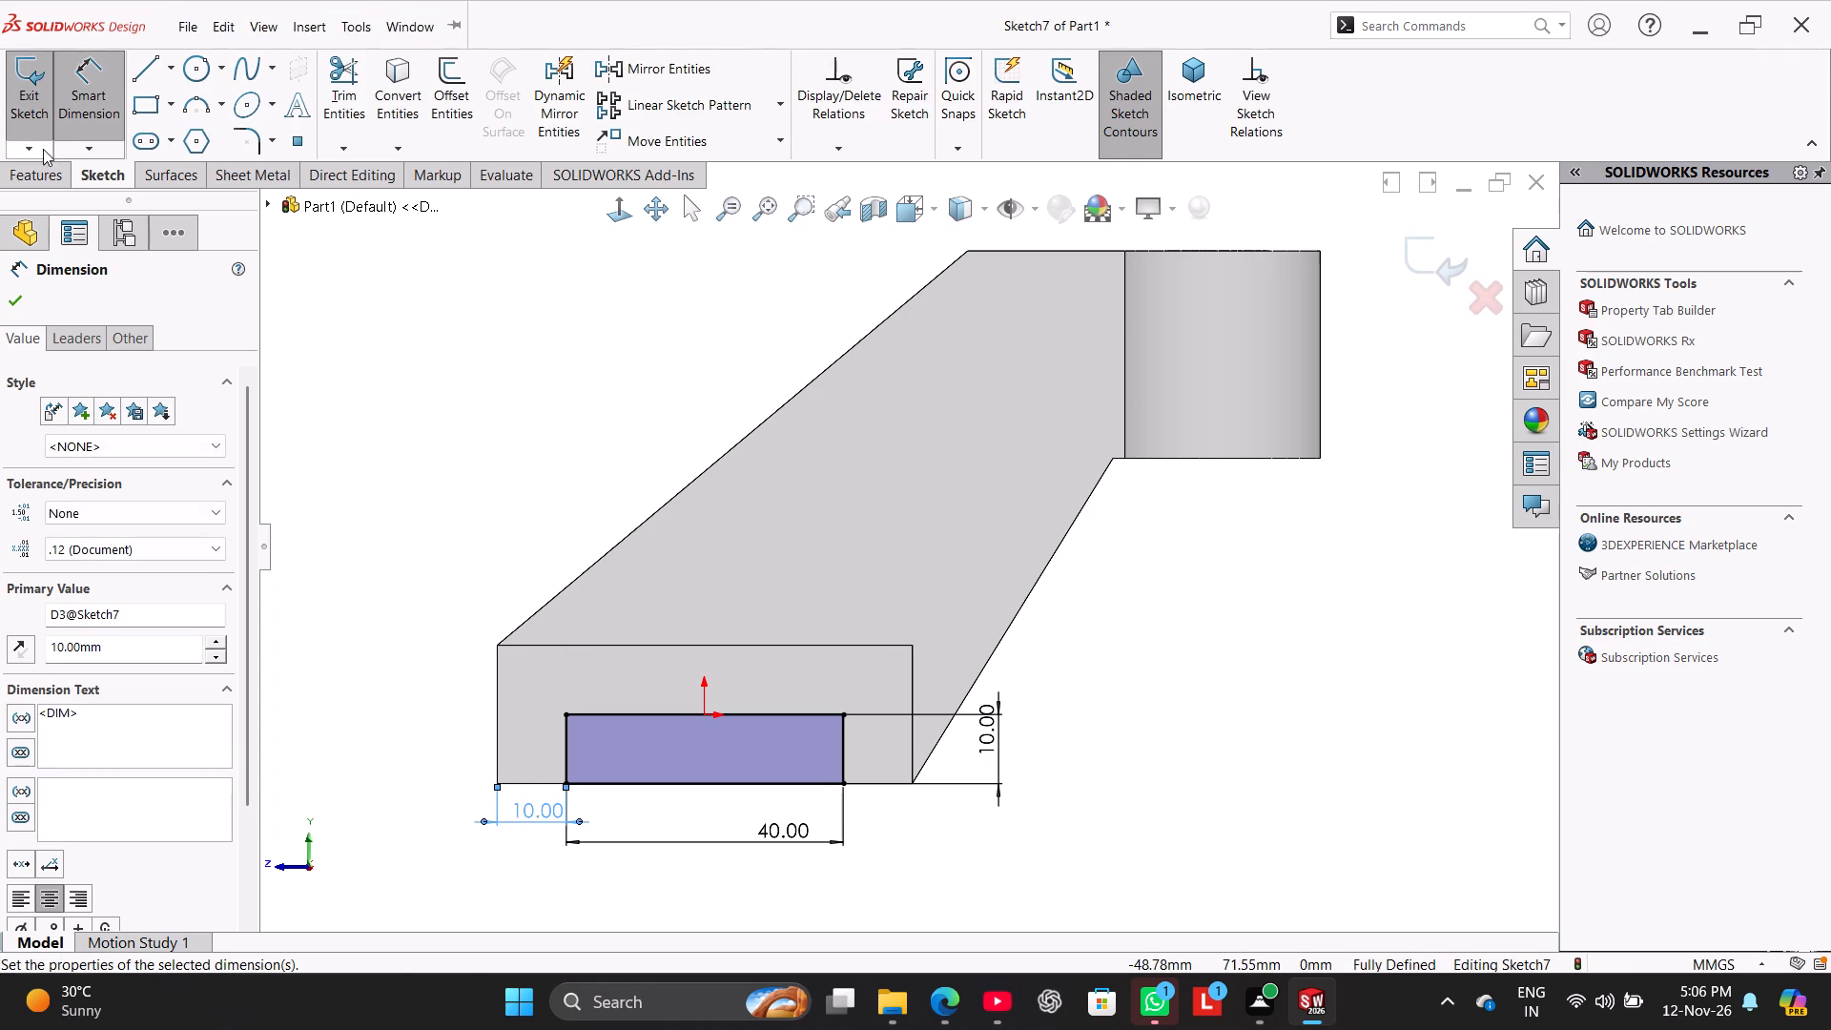
Cut-extrude the rectangle Through All to form the slot along the underside of the base.
{"action": "left_click", "coordinate": [57, 177]}
{"action": "left_click", "coordinate": [344, 101]}
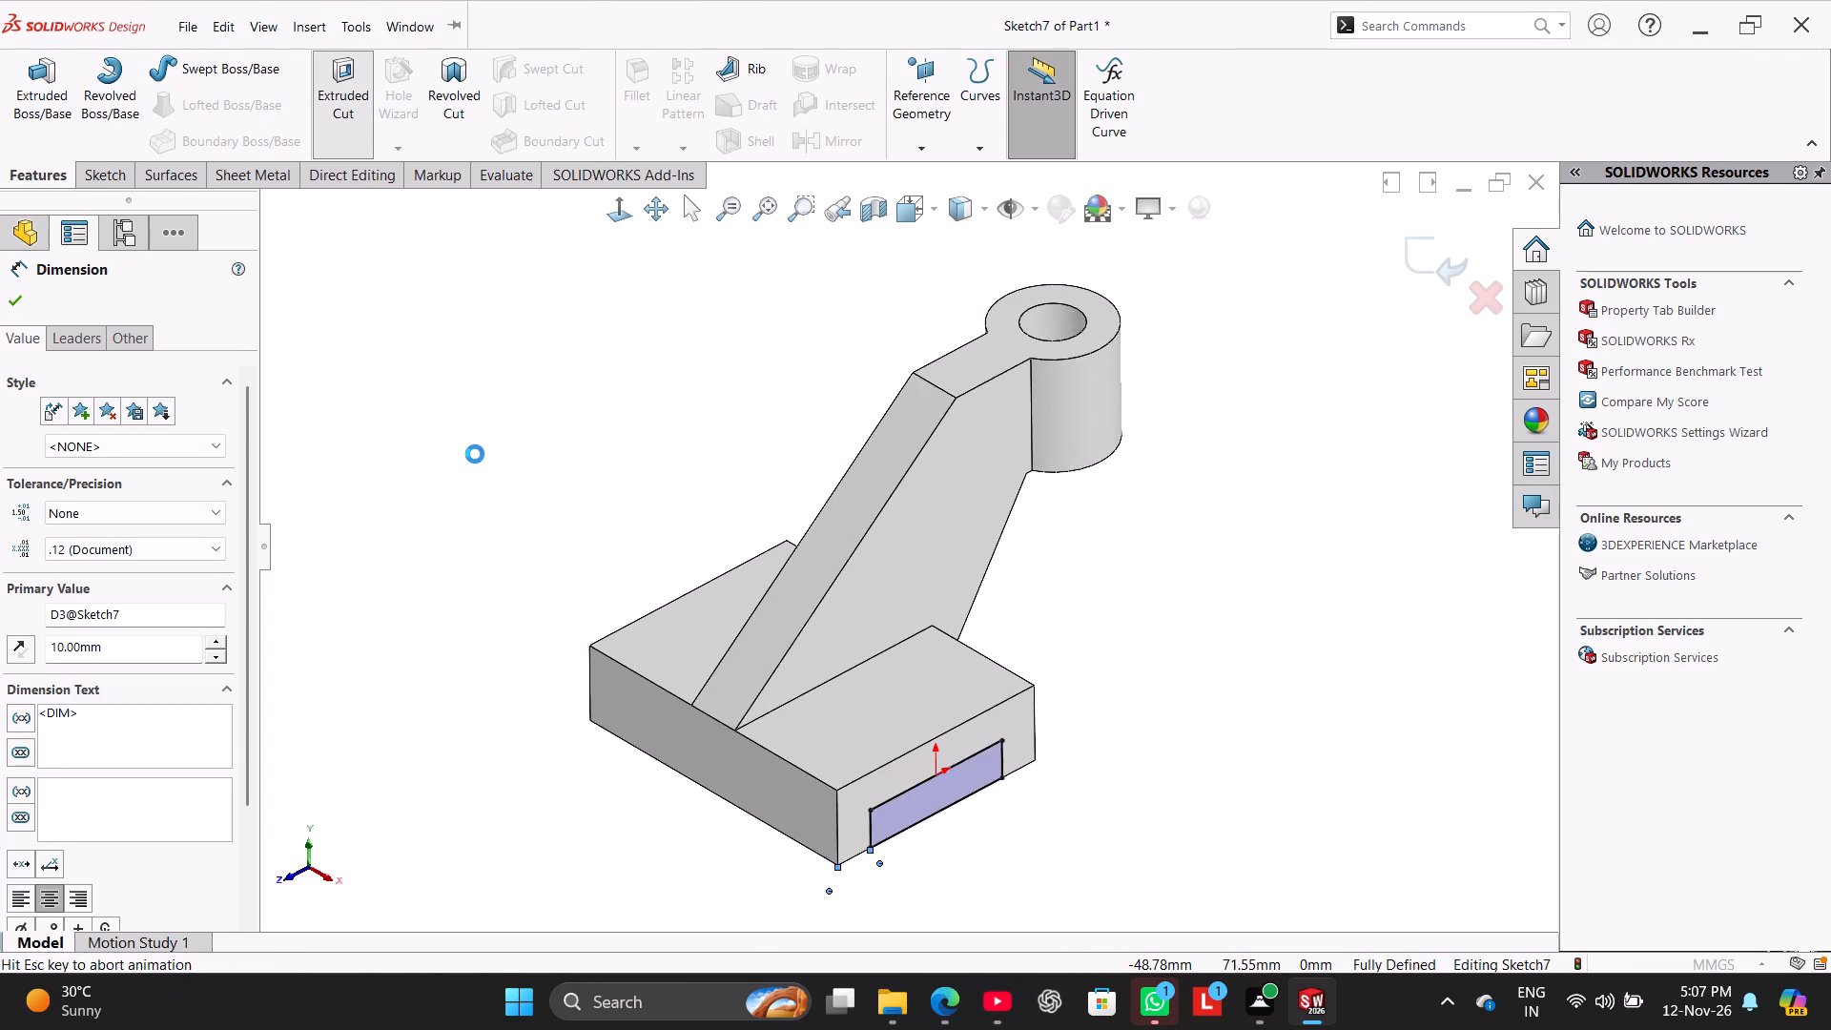
{"action": "left_click", "coordinate": [80, 419]}
{"action": "left_click", "coordinate": [88, 435]}
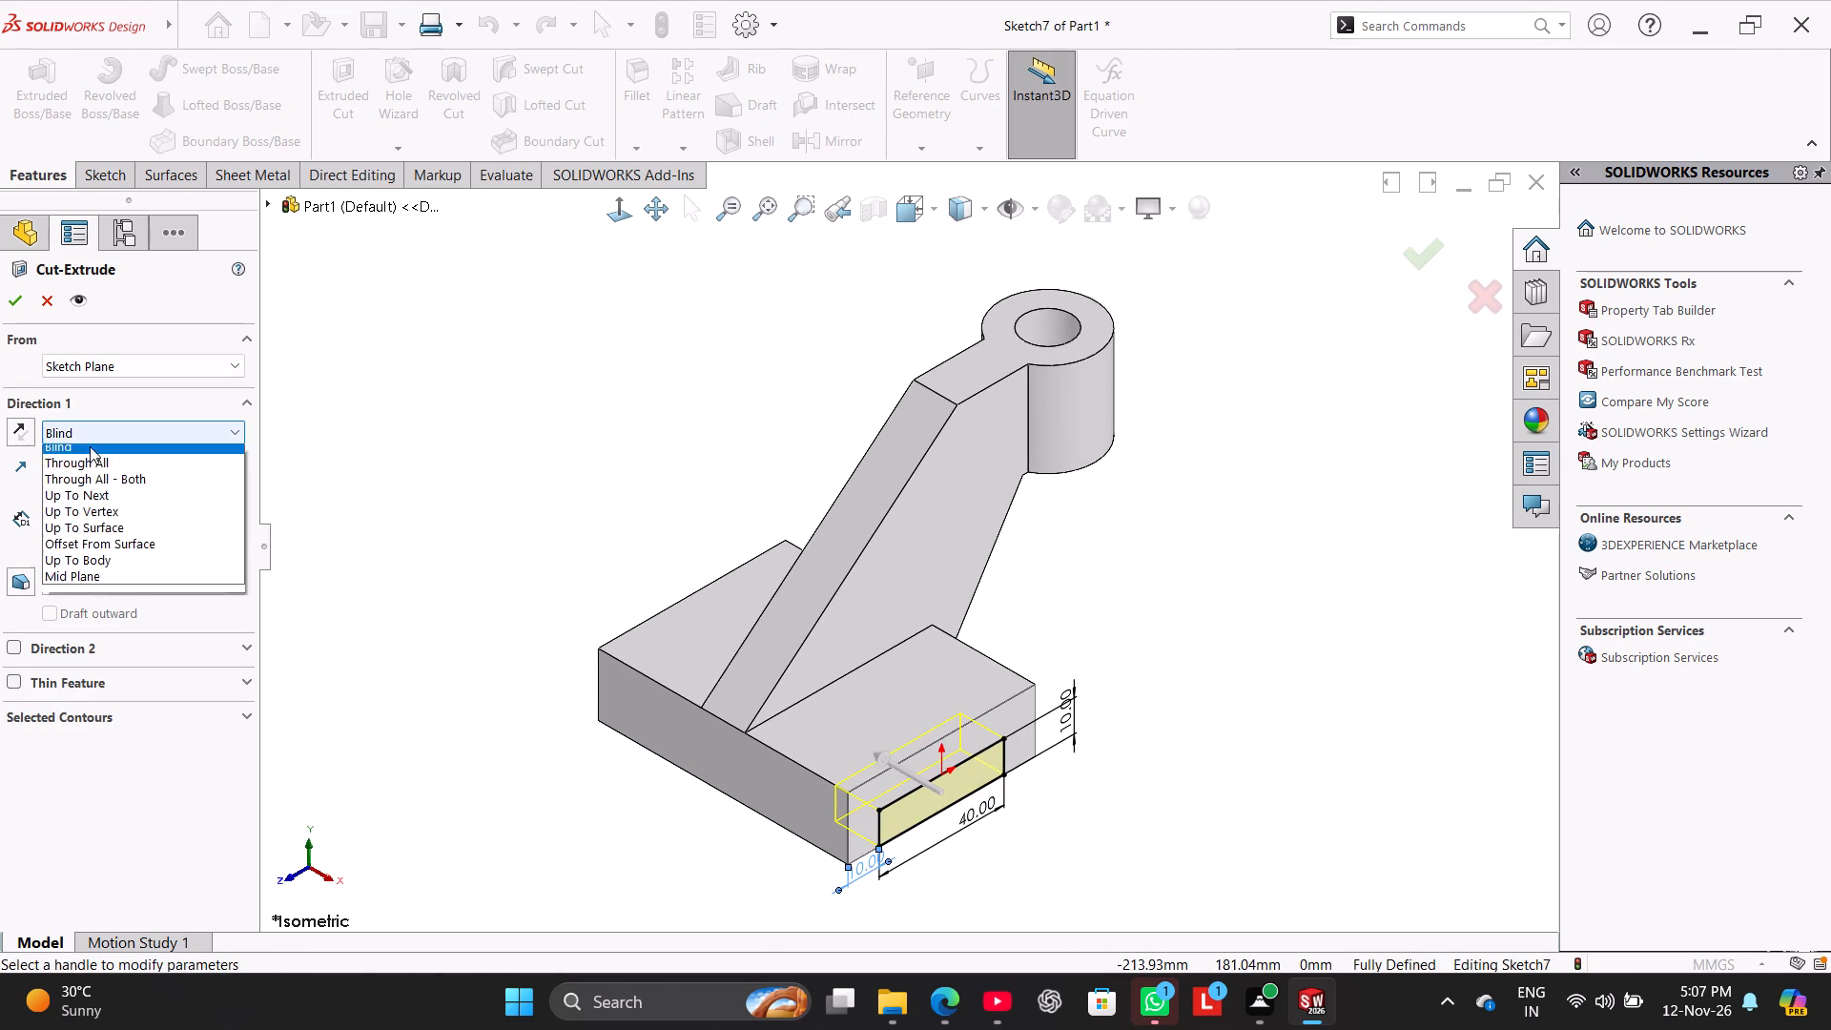
{"action": "left_click", "coordinate": [93, 463]}
{"action": "left_click", "coordinate": [17, 300]}
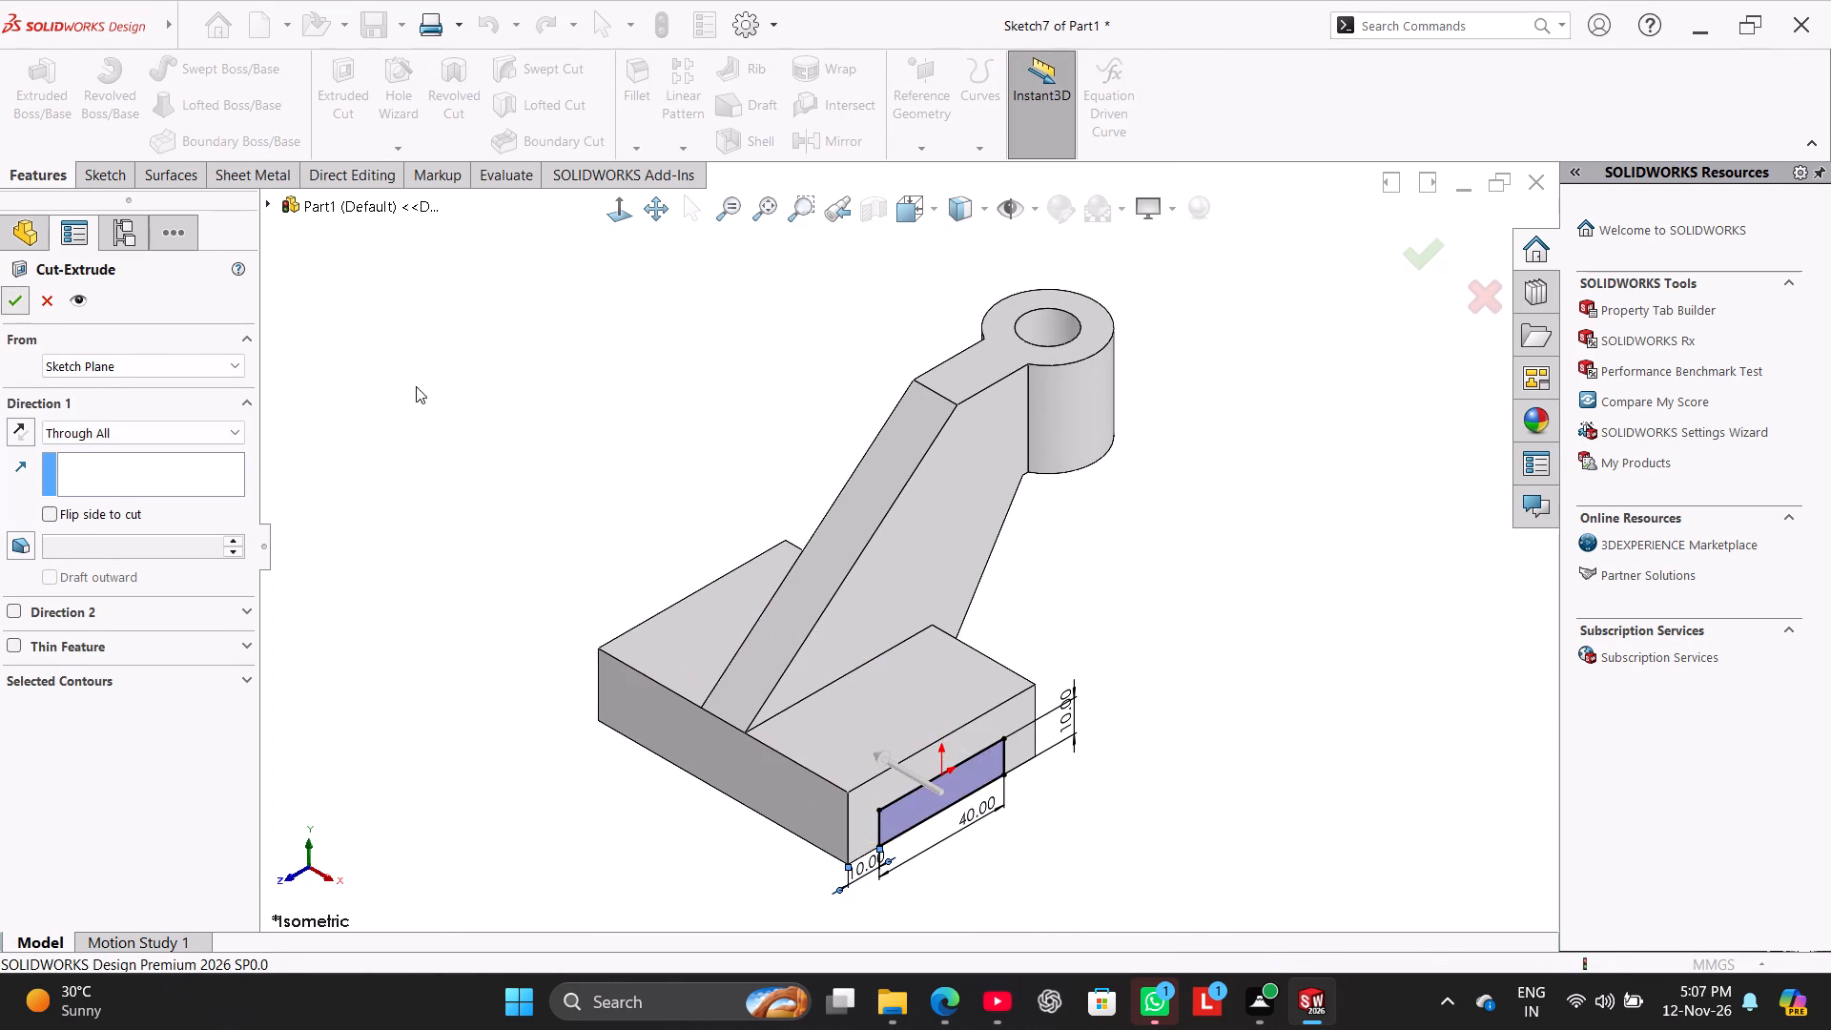
{"action": "left_click", "coordinate": [454, 382]}
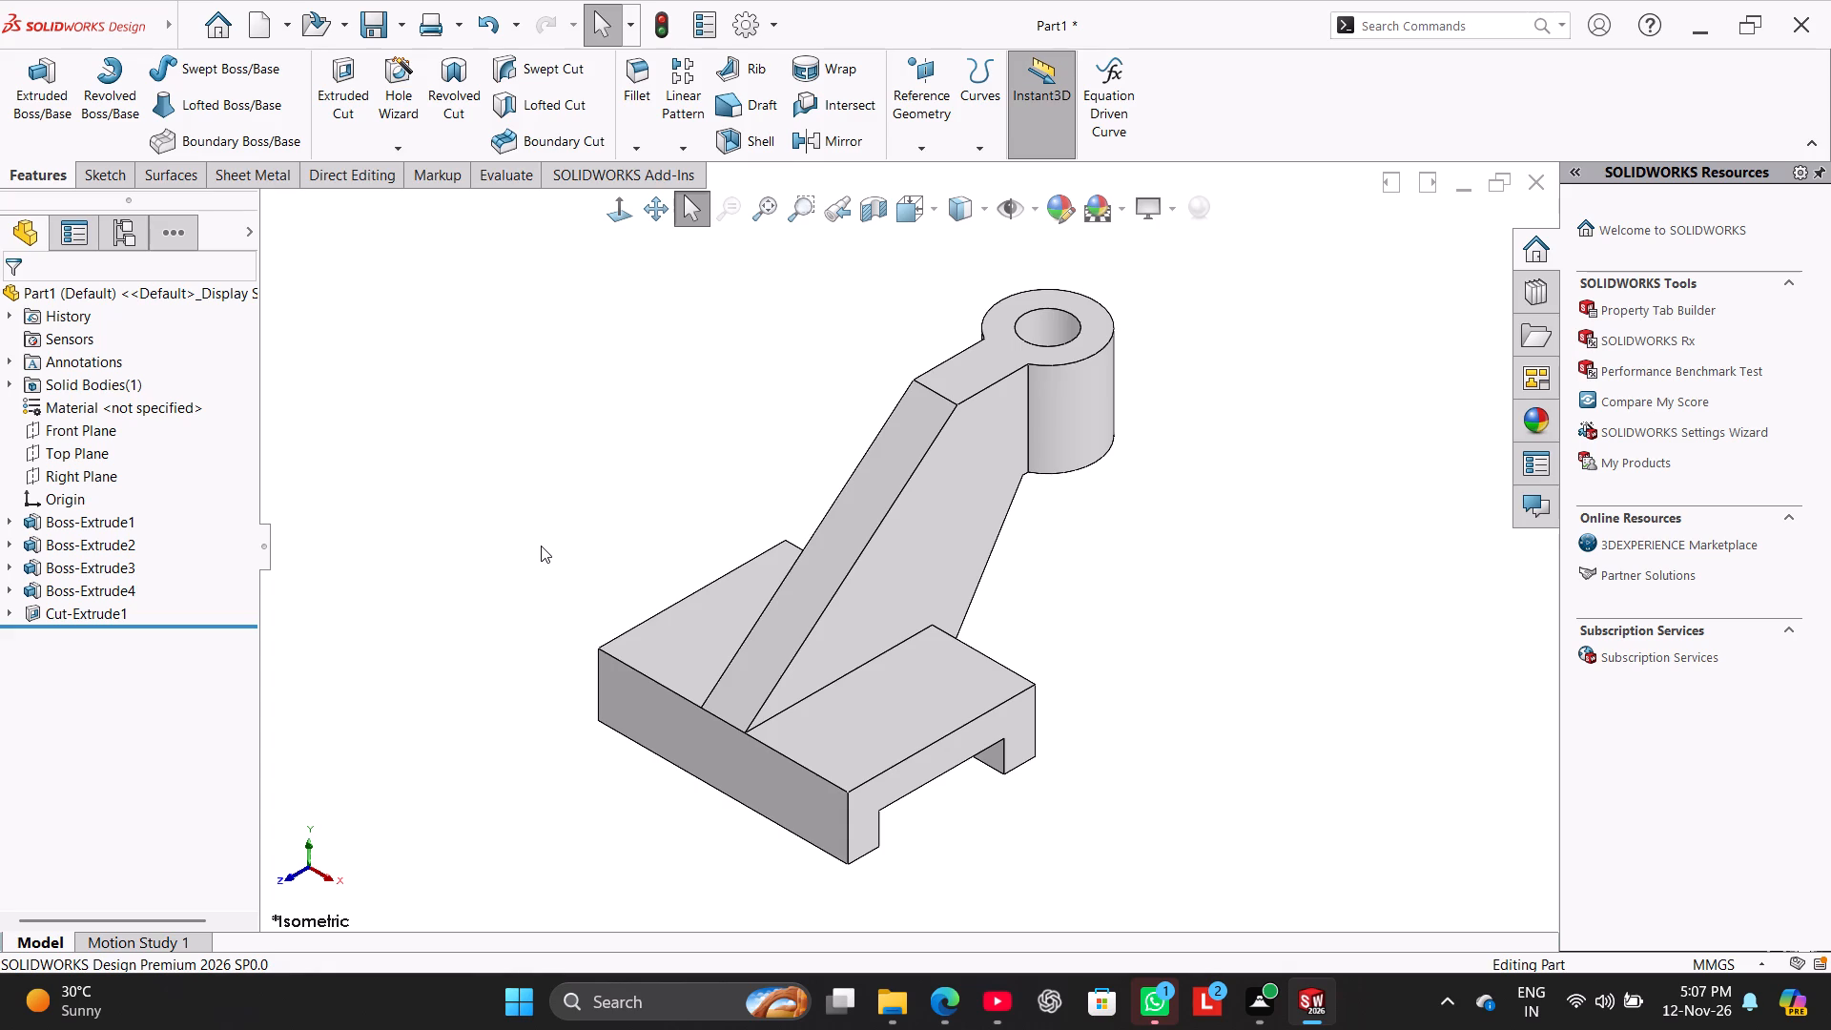
Start a sketch on the base's top face and draw two level circles, about 18 mm and 13 mm in diameter, on either side of the arm.
{"action": "left_click", "coordinate": [915, 686]}
{"action": "left_click", "coordinate": [1005, 637]}
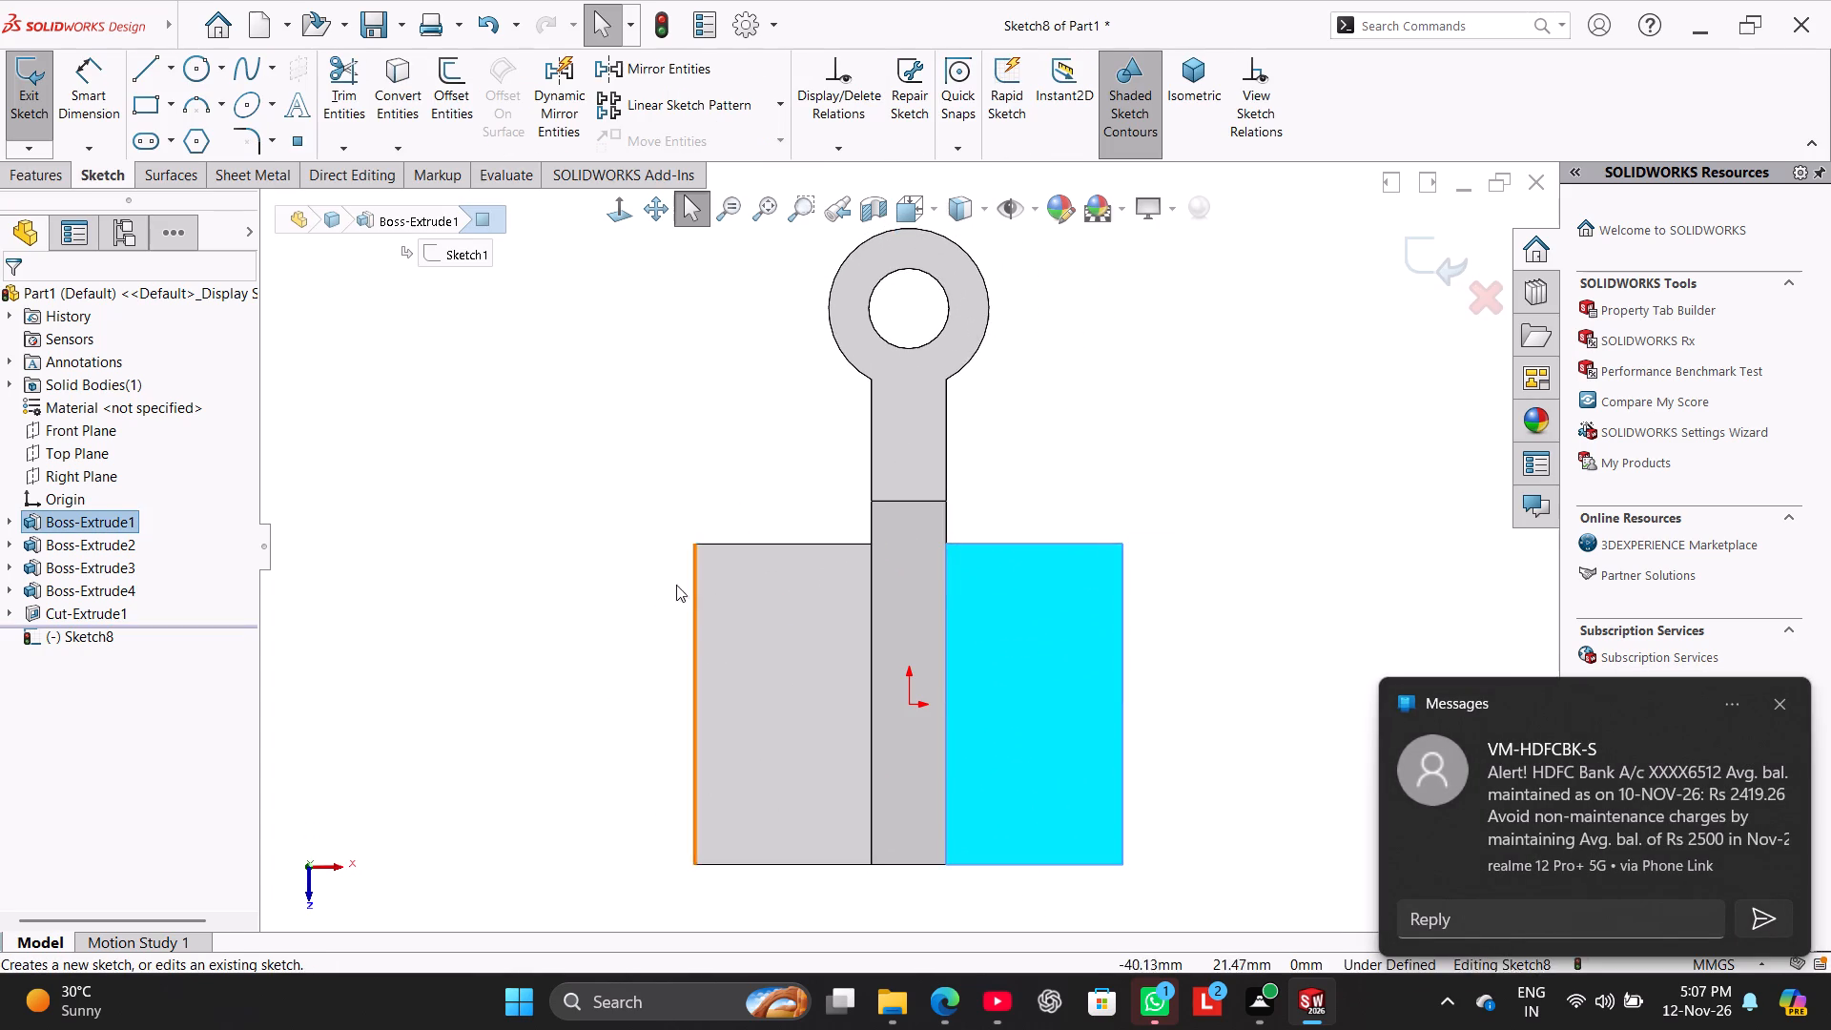
{"action": "left_click", "coordinate": [525, 479]}
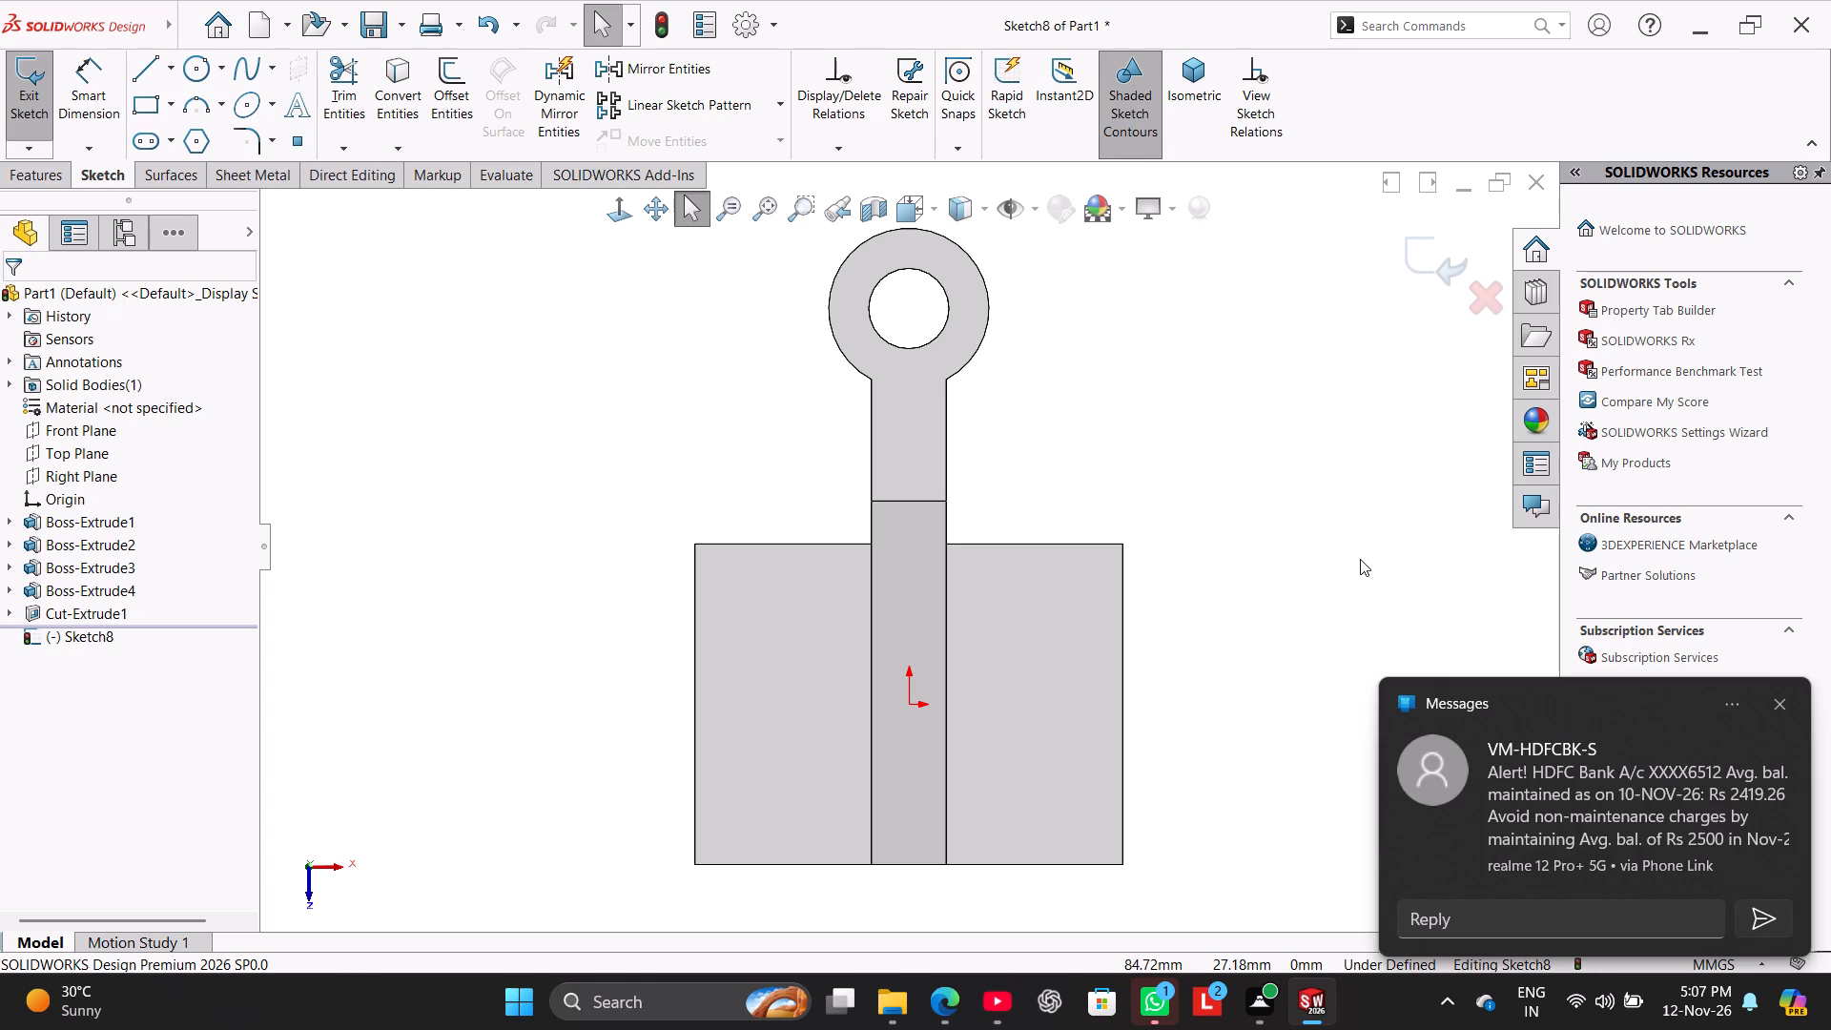
{"action": "left_click", "coordinate": [200, 62]}
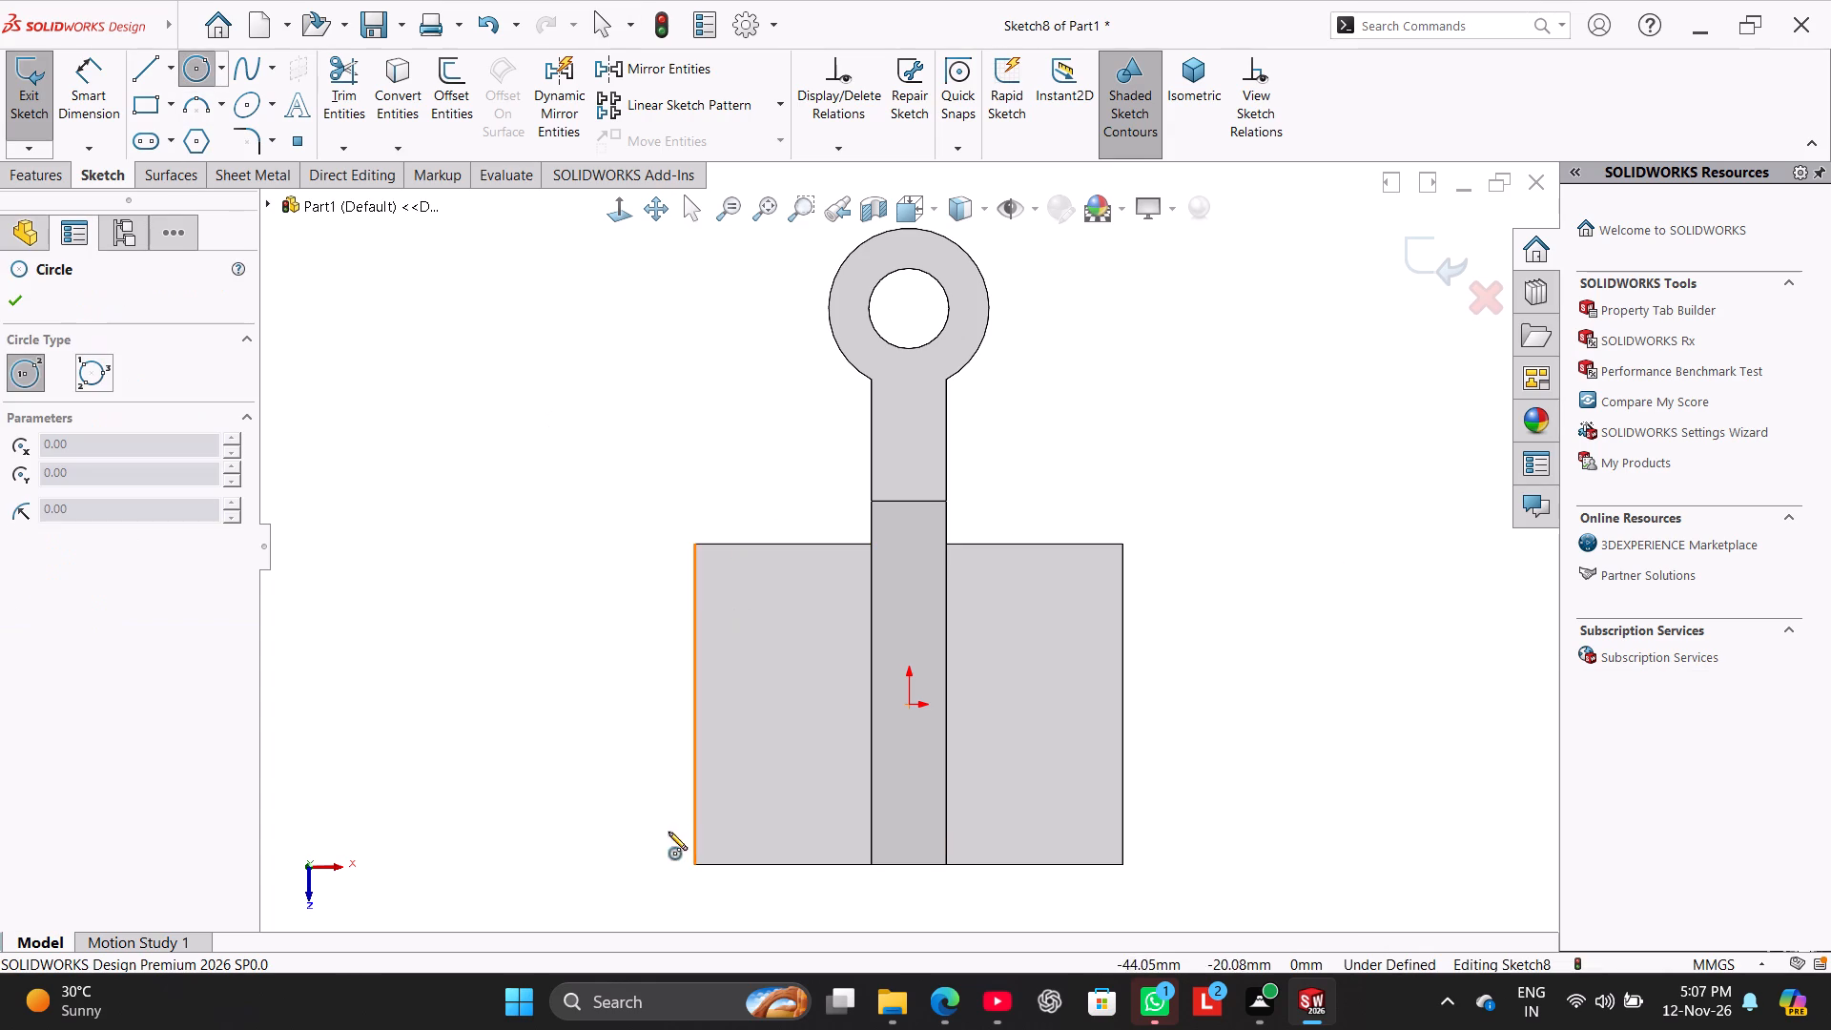
{"action": "left_click", "coordinate": [782, 691]}
{"action": "left_click", "coordinate": [798, 736]}
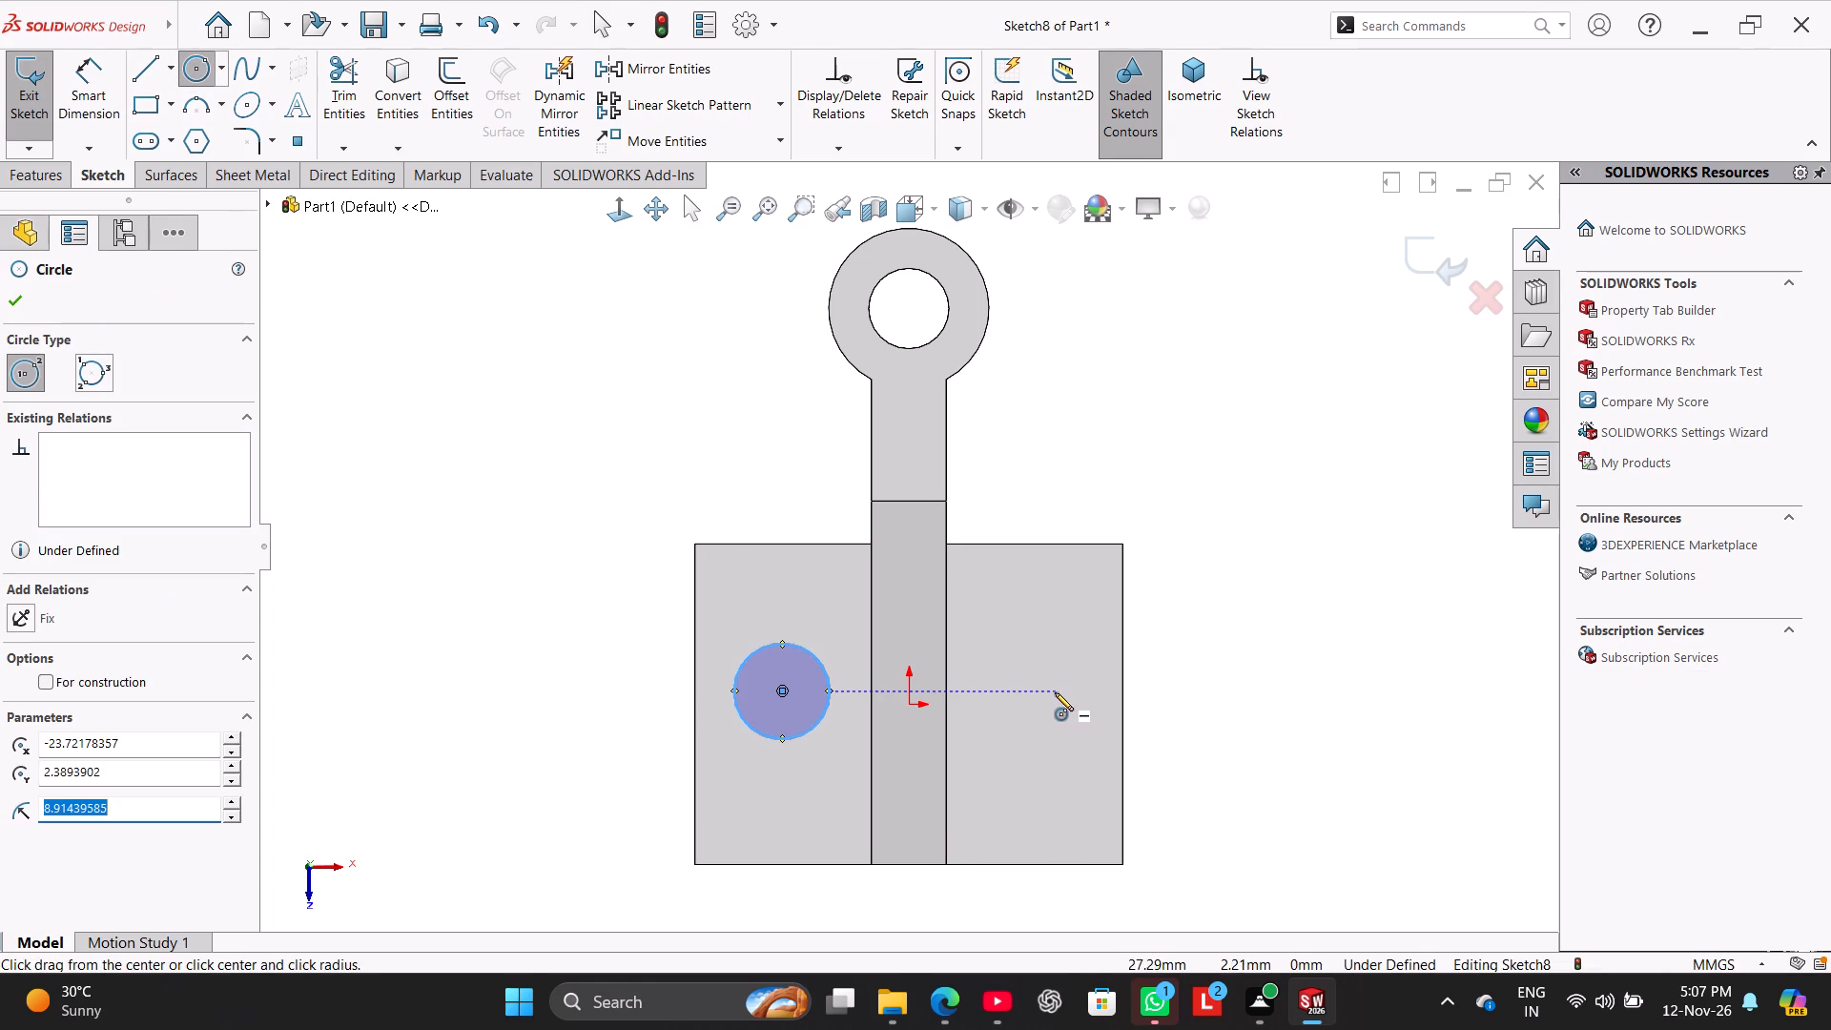
{"action": "left_click", "coordinate": [1054, 692]}
{"action": "left_click", "coordinate": [1055, 727]}
Dimension the circle centres 48 mm apart and 30 mm from the base edge nearest the boss.
{"action": "left_click", "coordinate": [99, 87]}
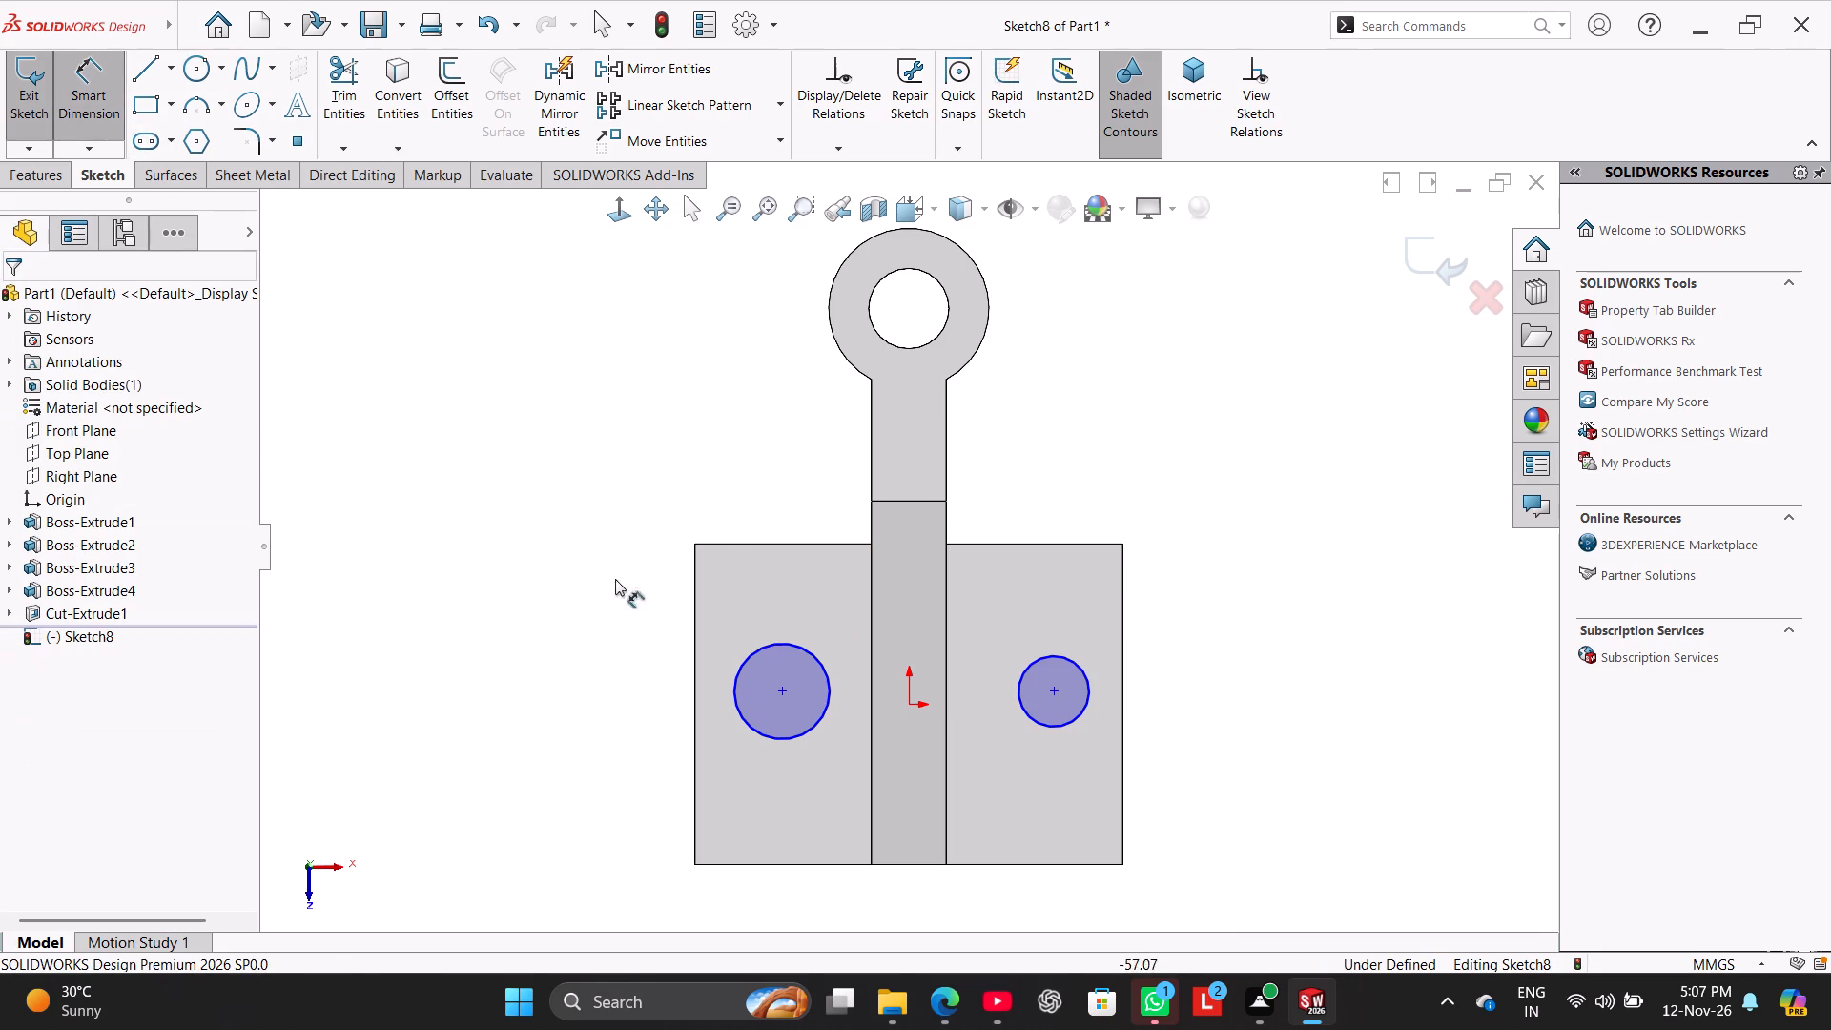
{"action": "left_click", "coordinate": [777, 692]}
{"action": "left_click", "coordinate": [1053, 684]}
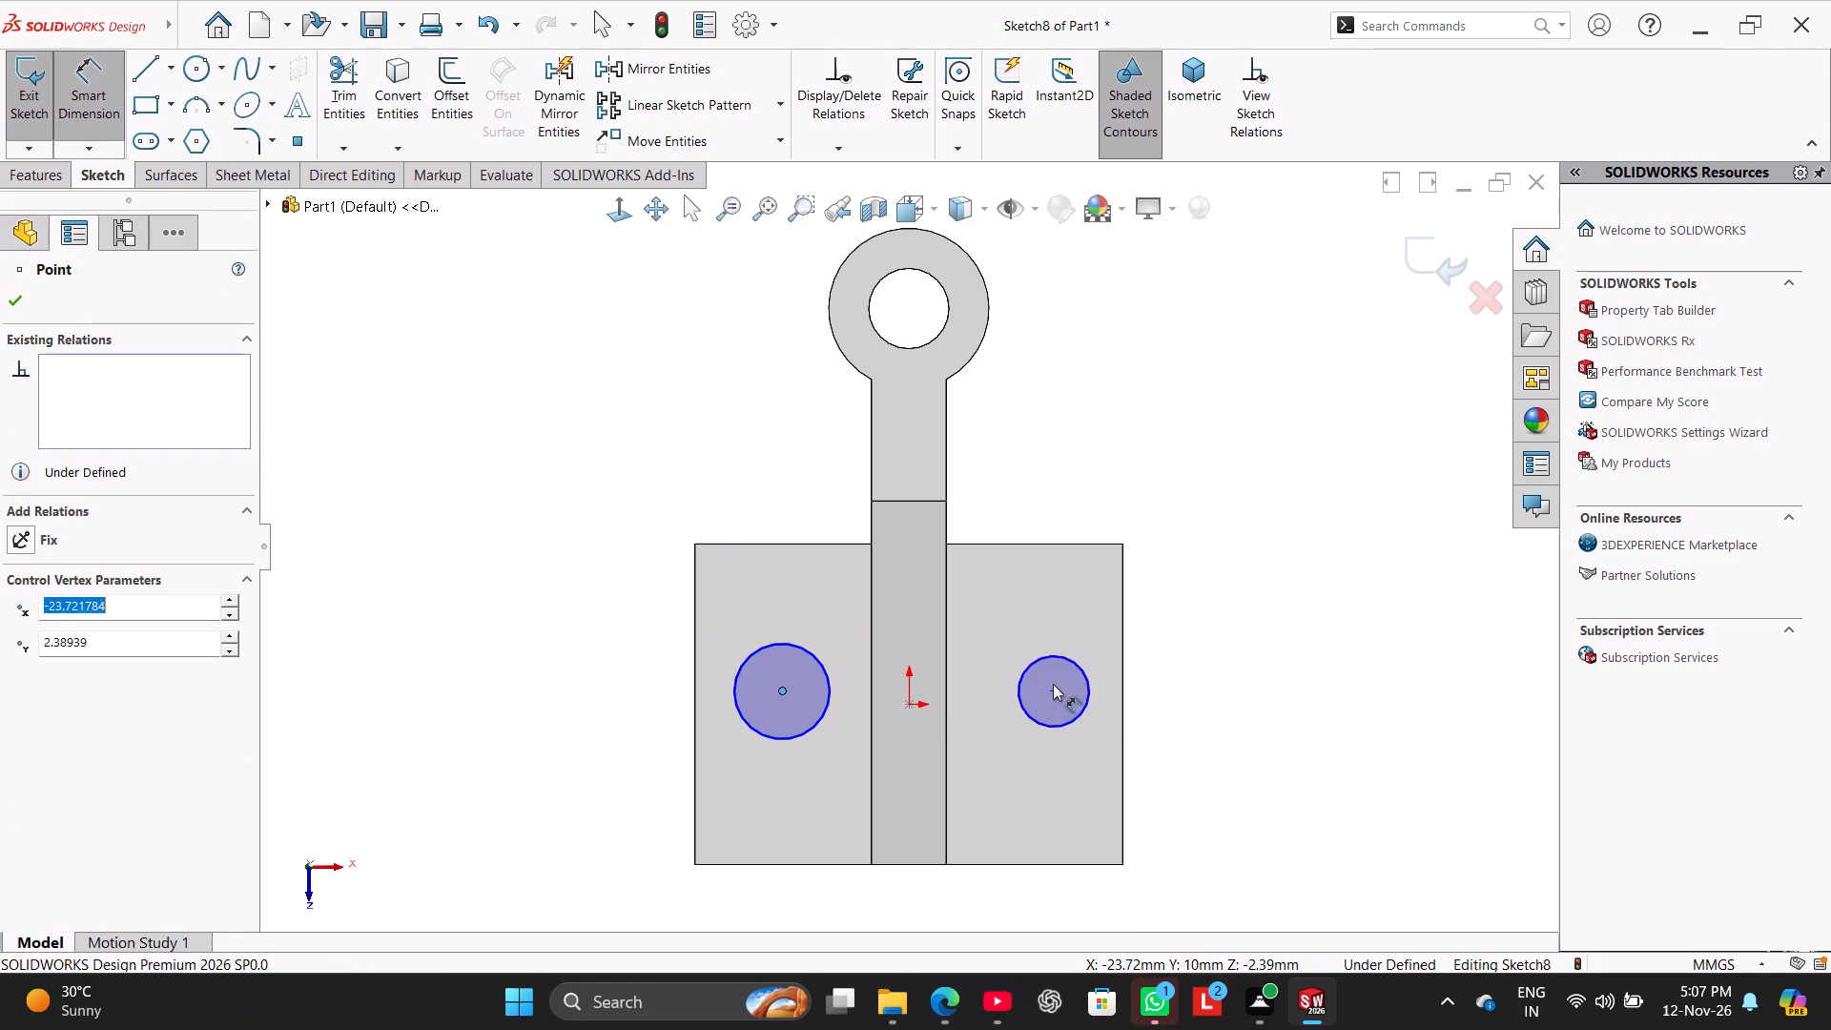
{"action": "left_click", "coordinate": [1056, 692]}
{"action": "left_click", "coordinate": [906, 911]}
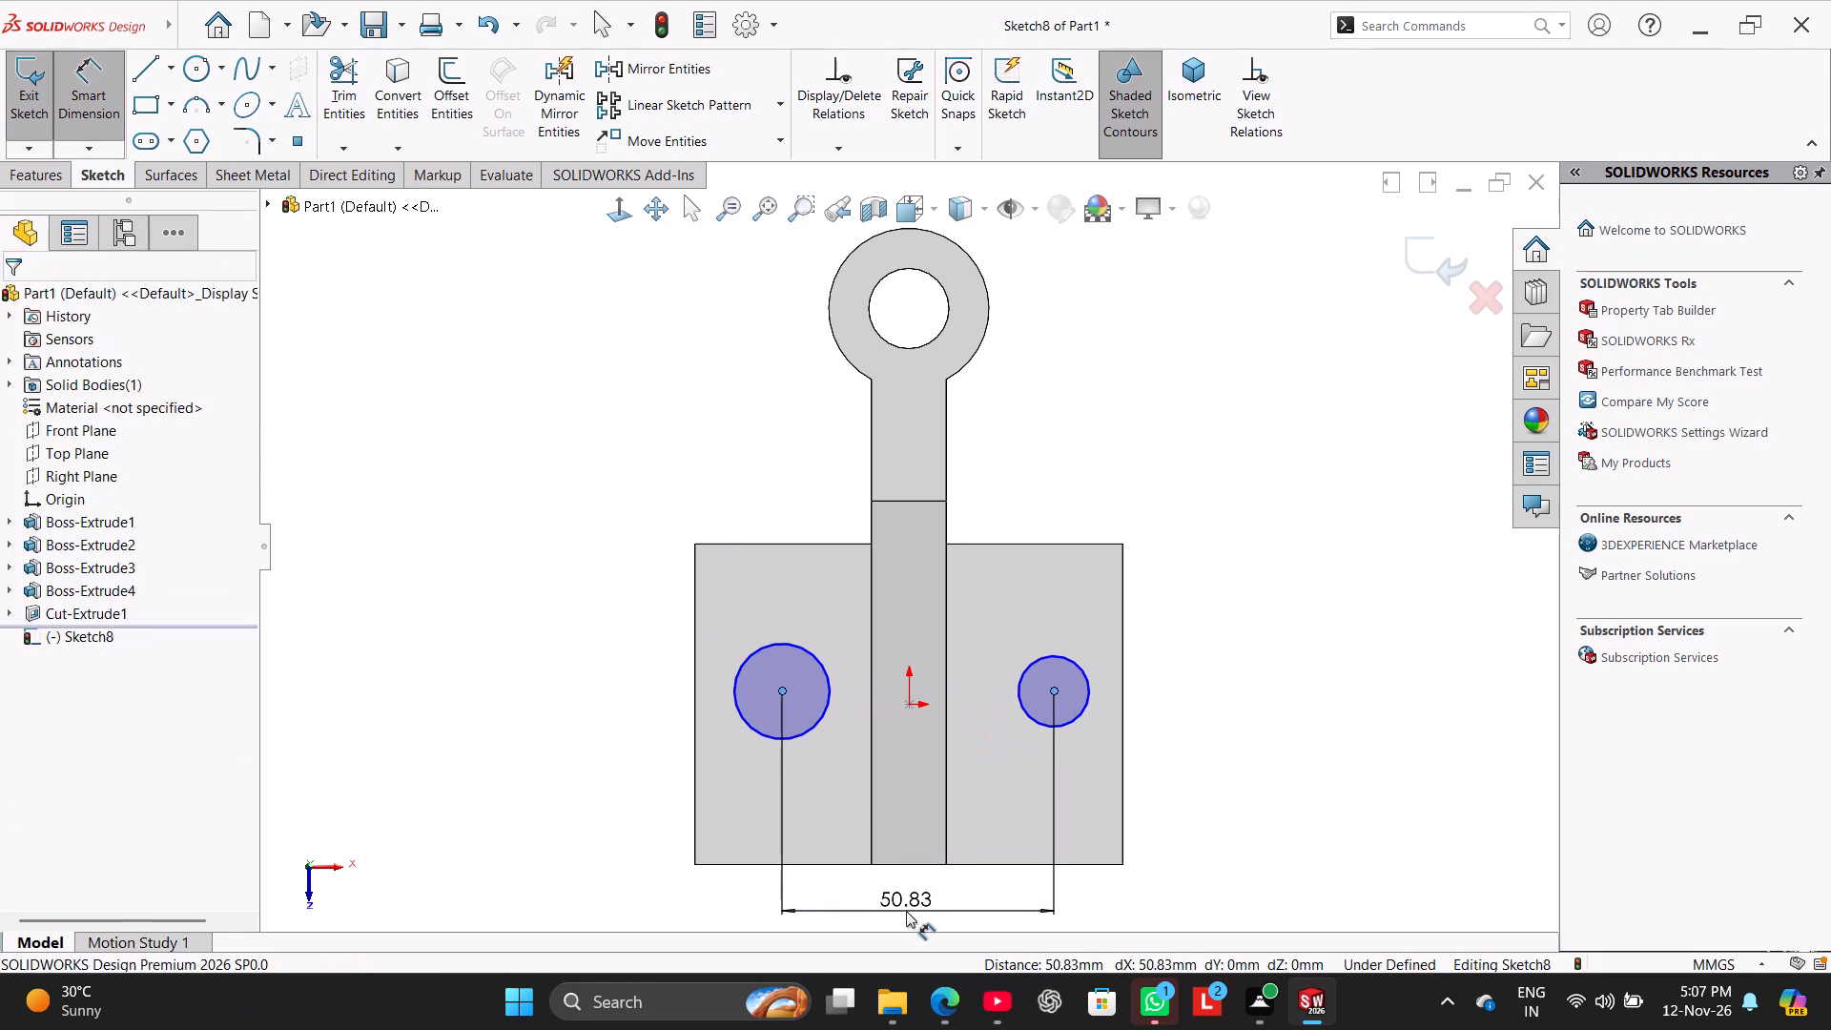
{"action": "type", "text": "48"}
{"action": "key", "text": "Return"}
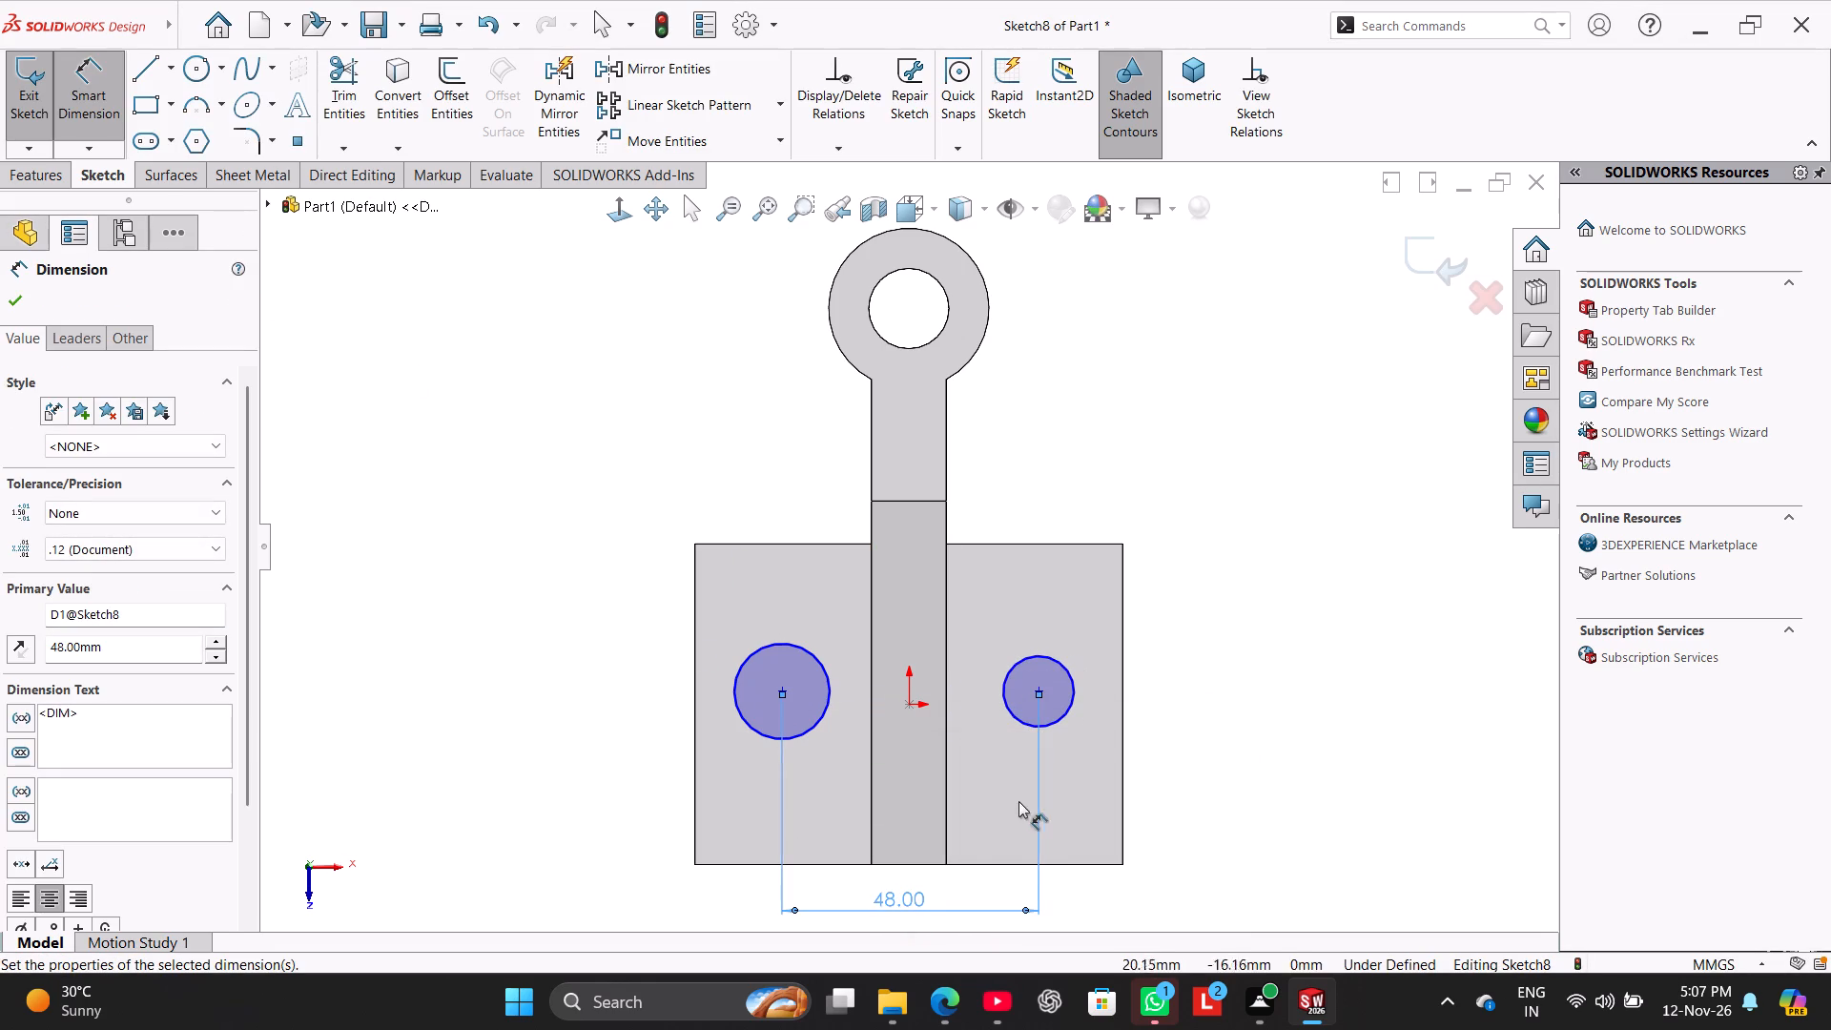
{"action": "left_click", "coordinate": [780, 688]}
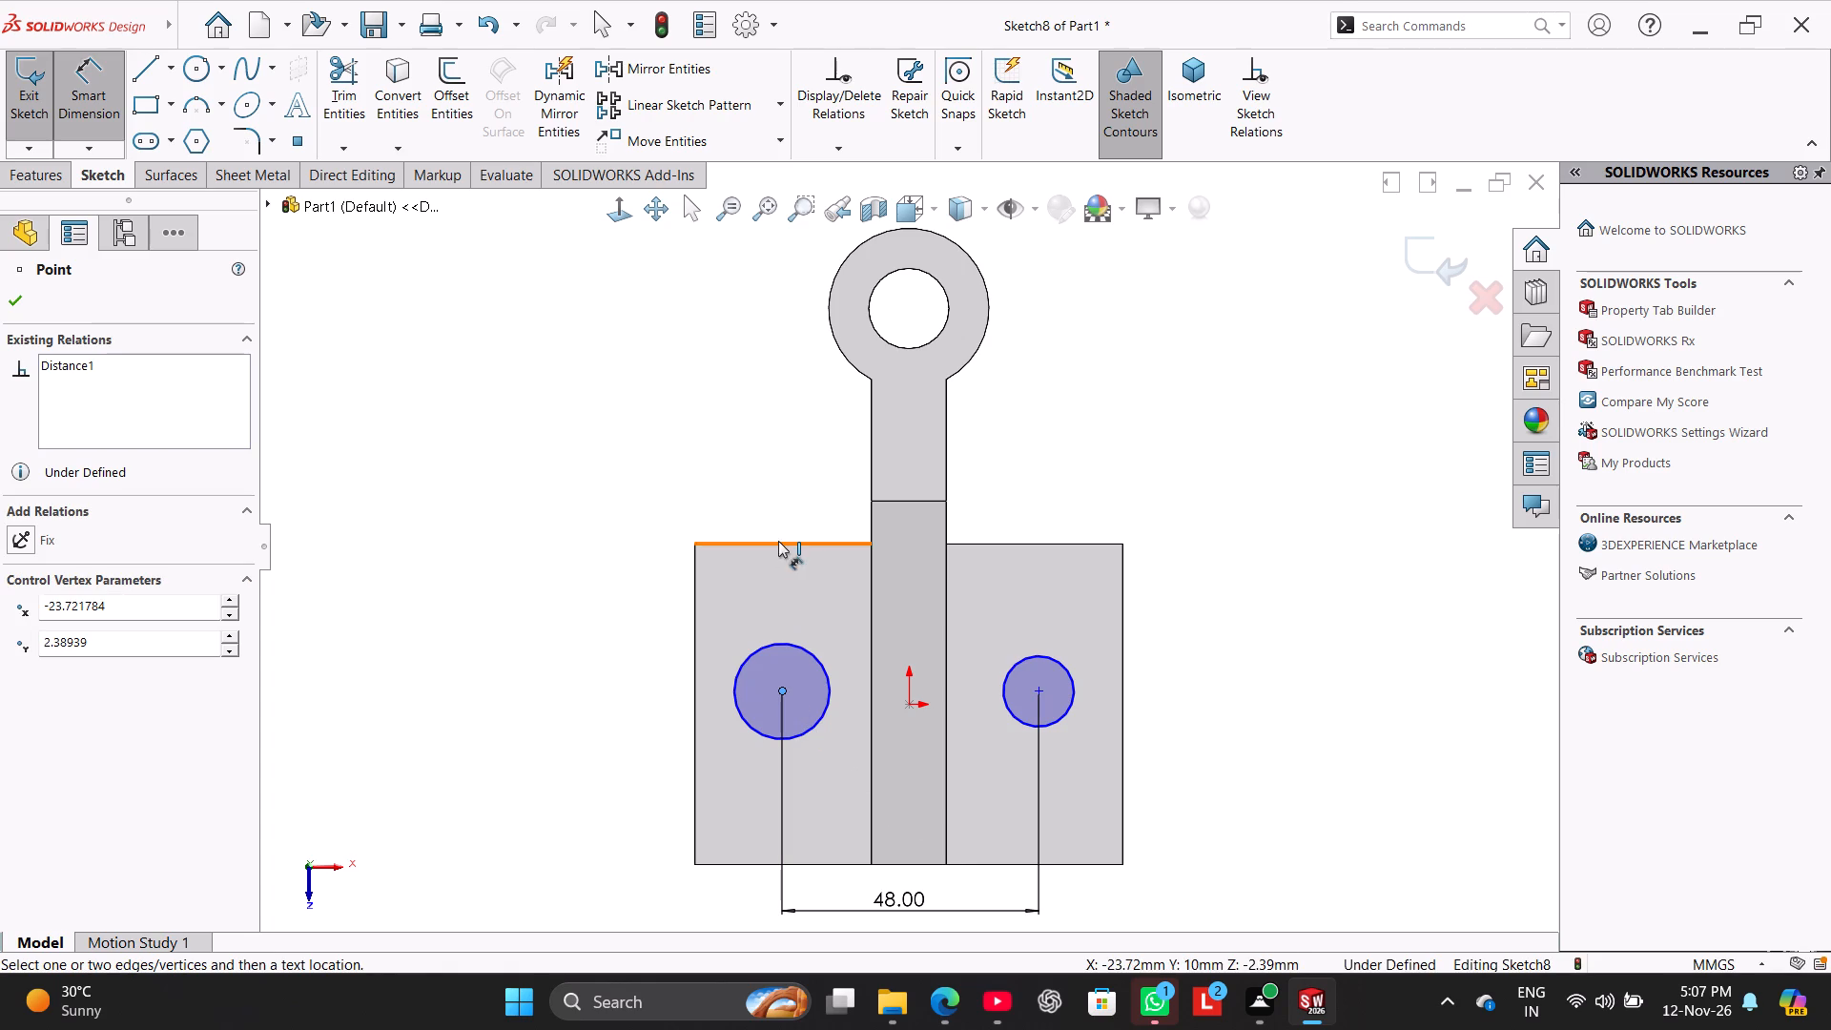
{"action": "left_click", "coordinate": [778, 541]}
{"action": "left_click", "coordinate": [628, 622]}
{"action": "type", "text": "30"}
{"action": "key", "text": "Return"}
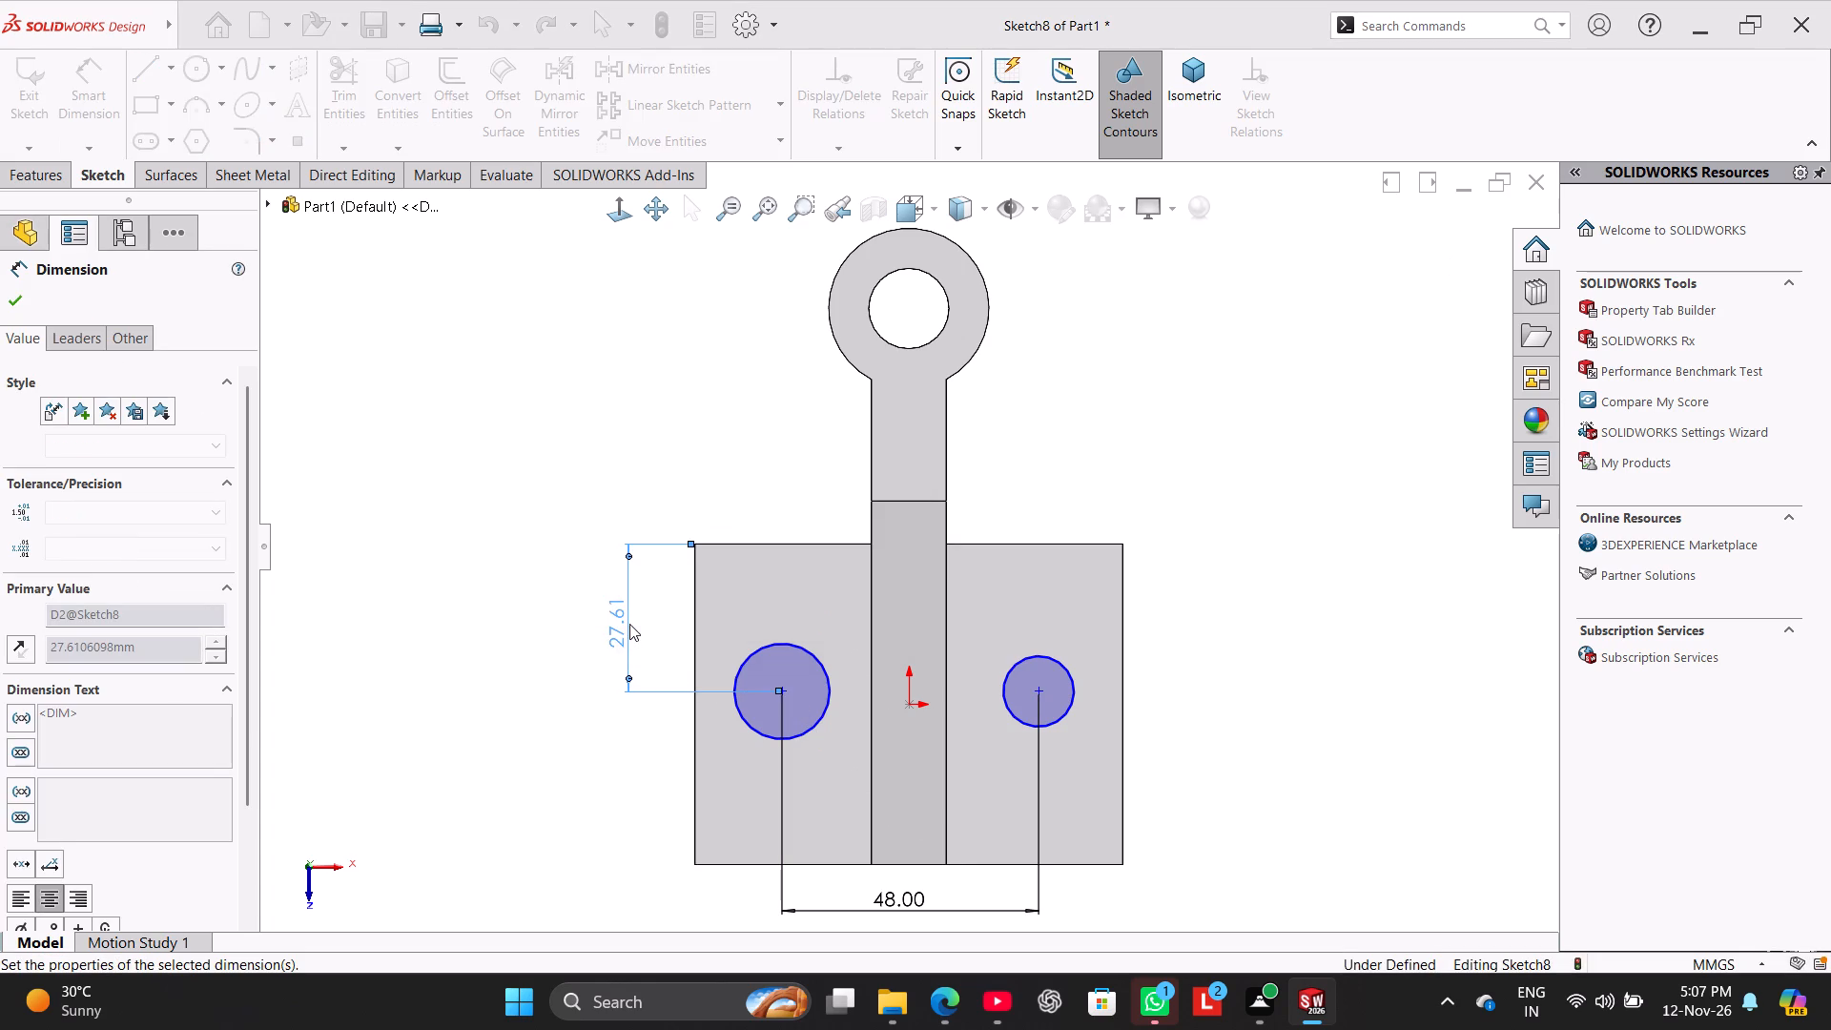
Dimension both circles at 16 mm diameter.
{"action": "left_click", "coordinate": [1013, 675]}
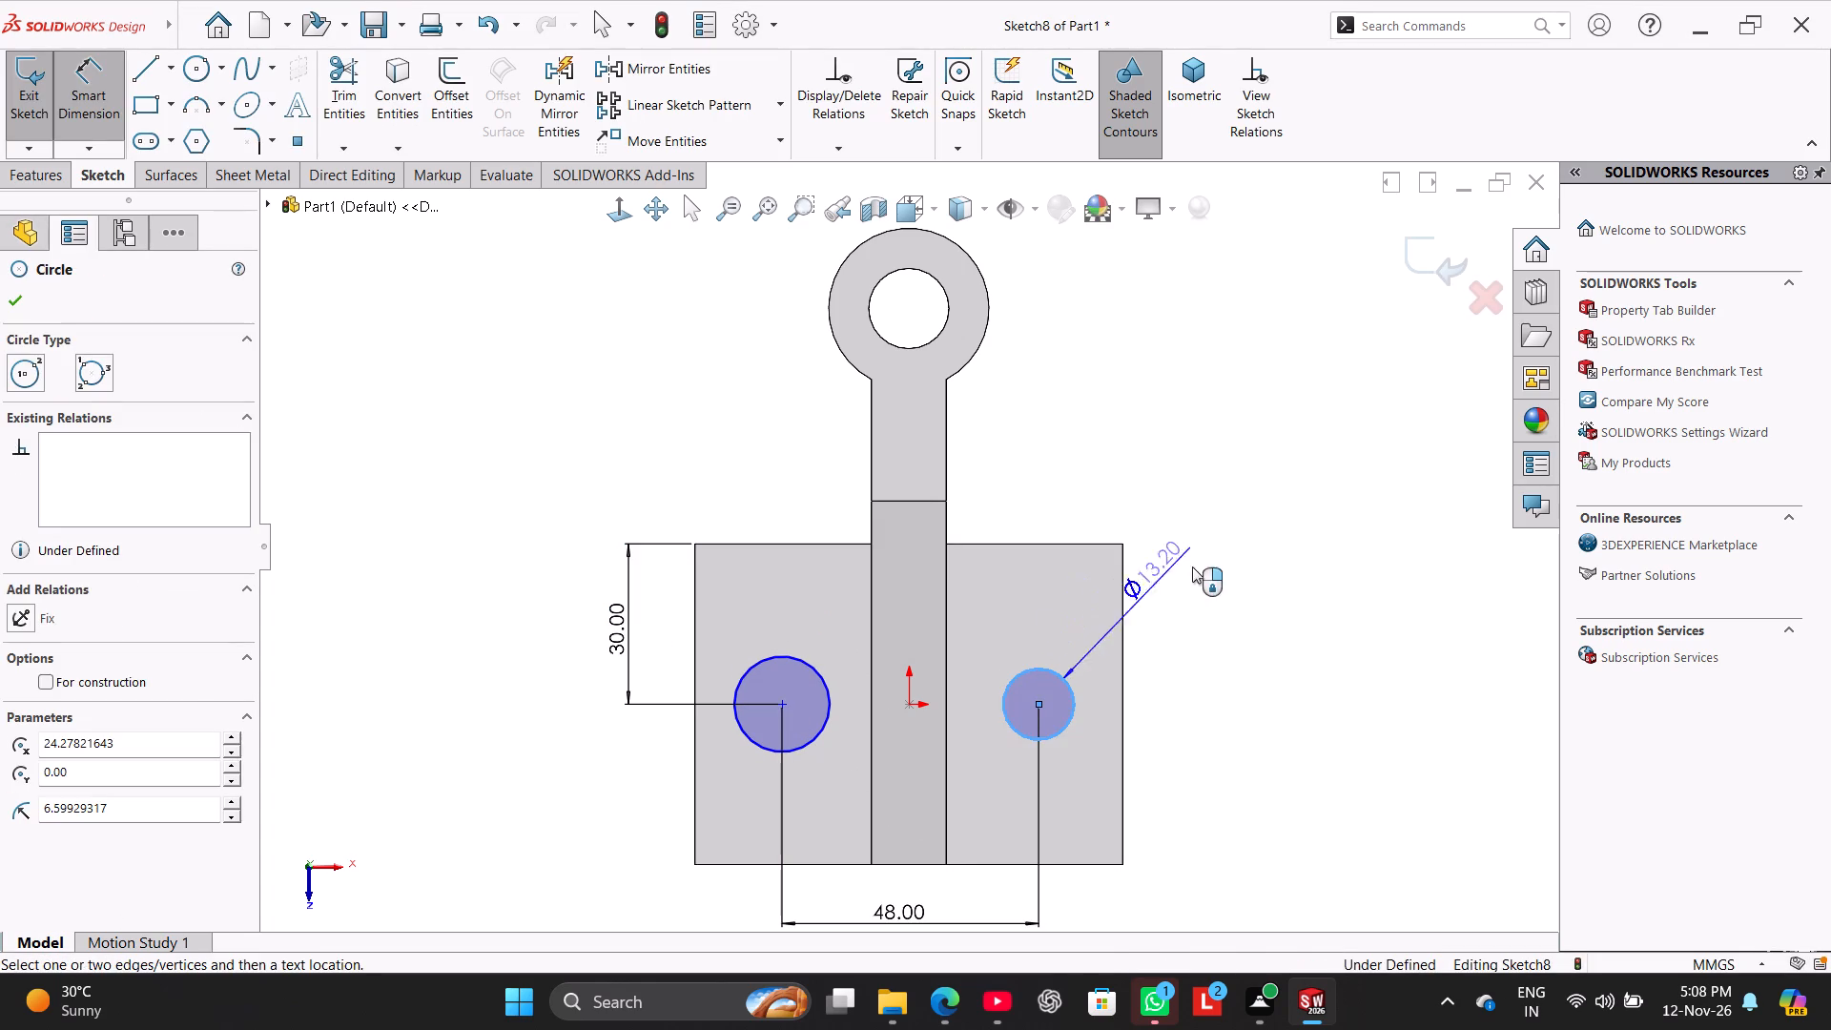
{"action": "left_click", "coordinate": [1201, 562]}
{"action": "type", "text": "16"}
{"action": "key", "text": "Return"}
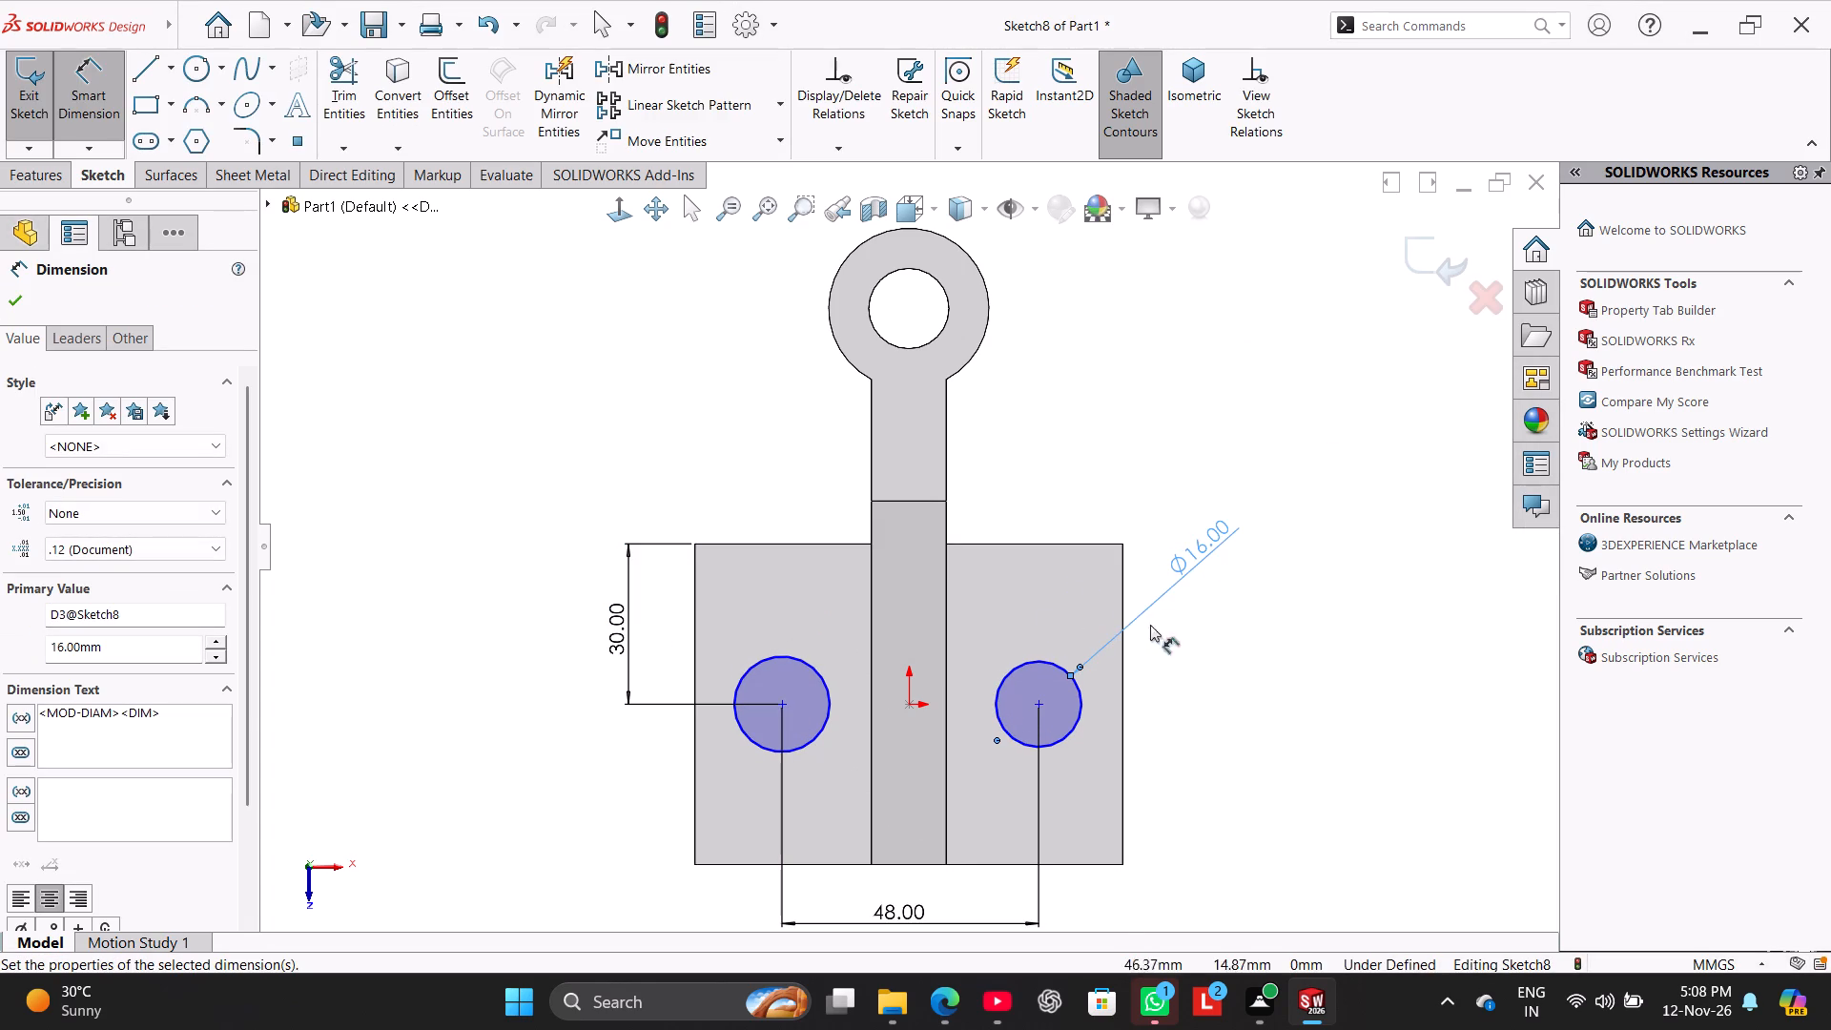
{"action": "left_click", "coordinate": [758, 655]}
{"action": "left_click", "coordinate": [784, 655]}
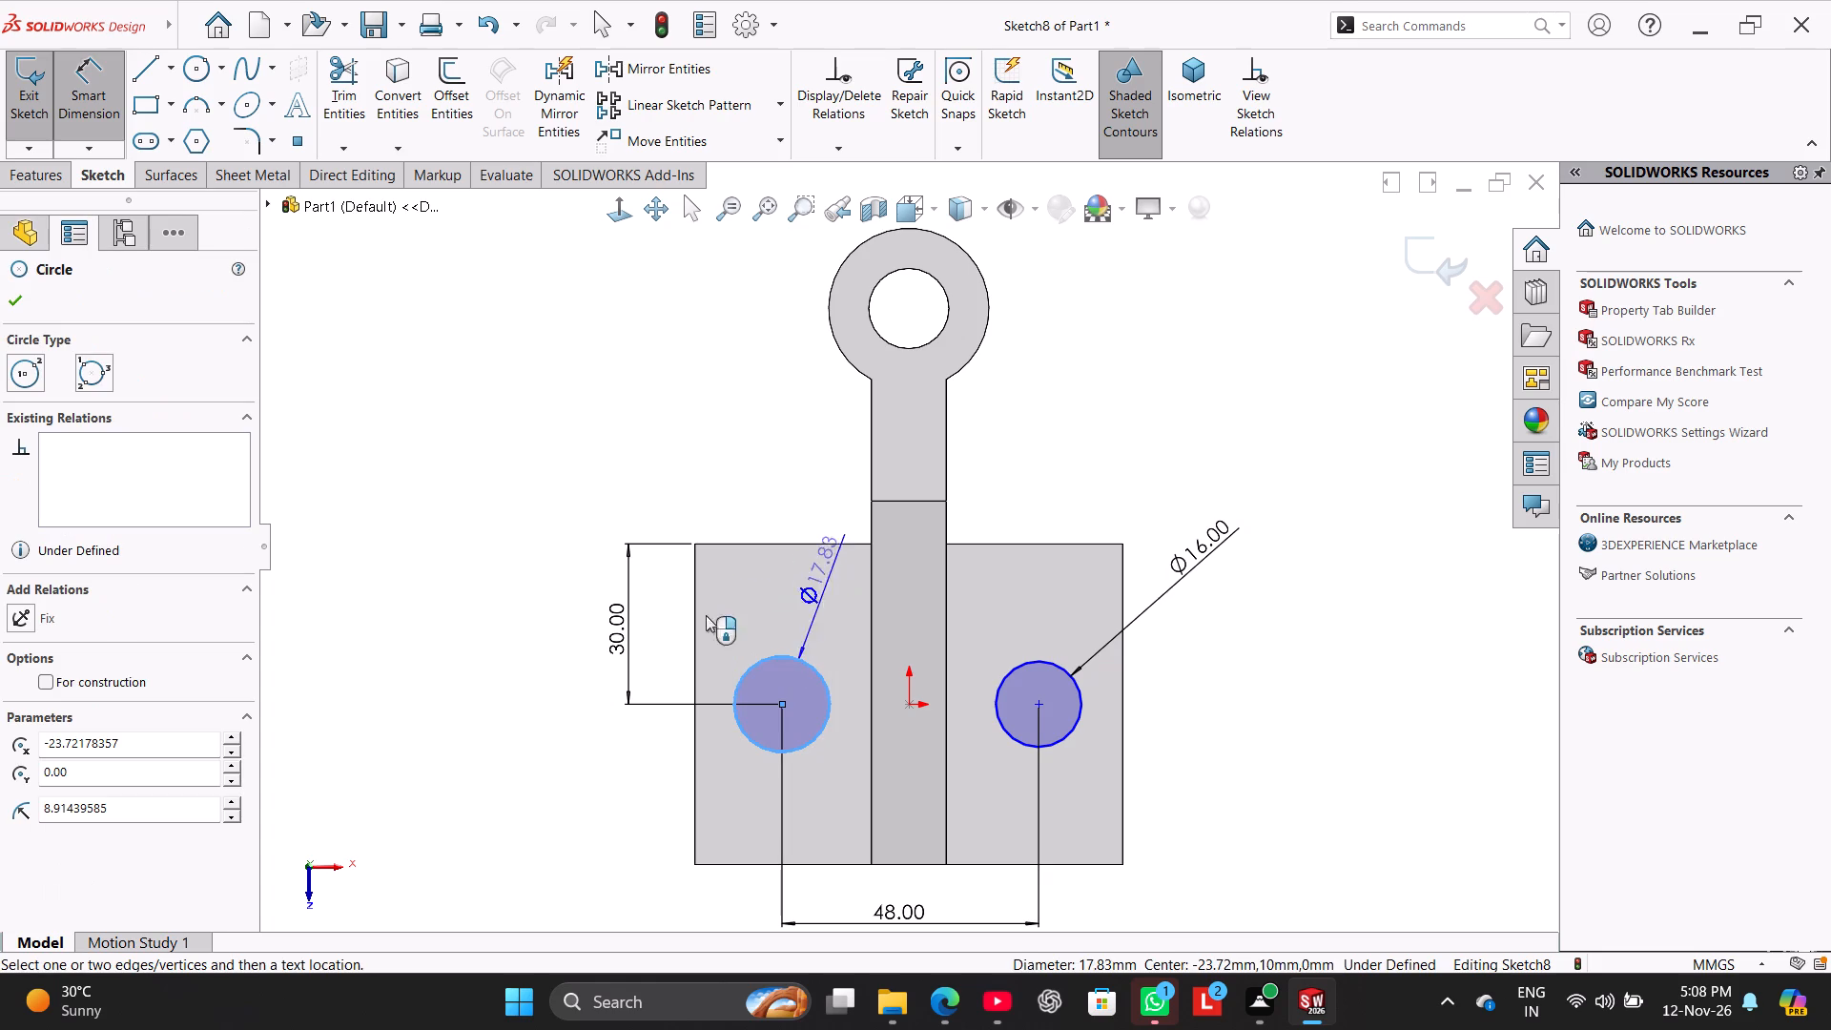
{"action": "left_click", "coordinate": [635, 811]}
{"action": "type", "text": "16"}
{"action": "key", "text": "Return"}
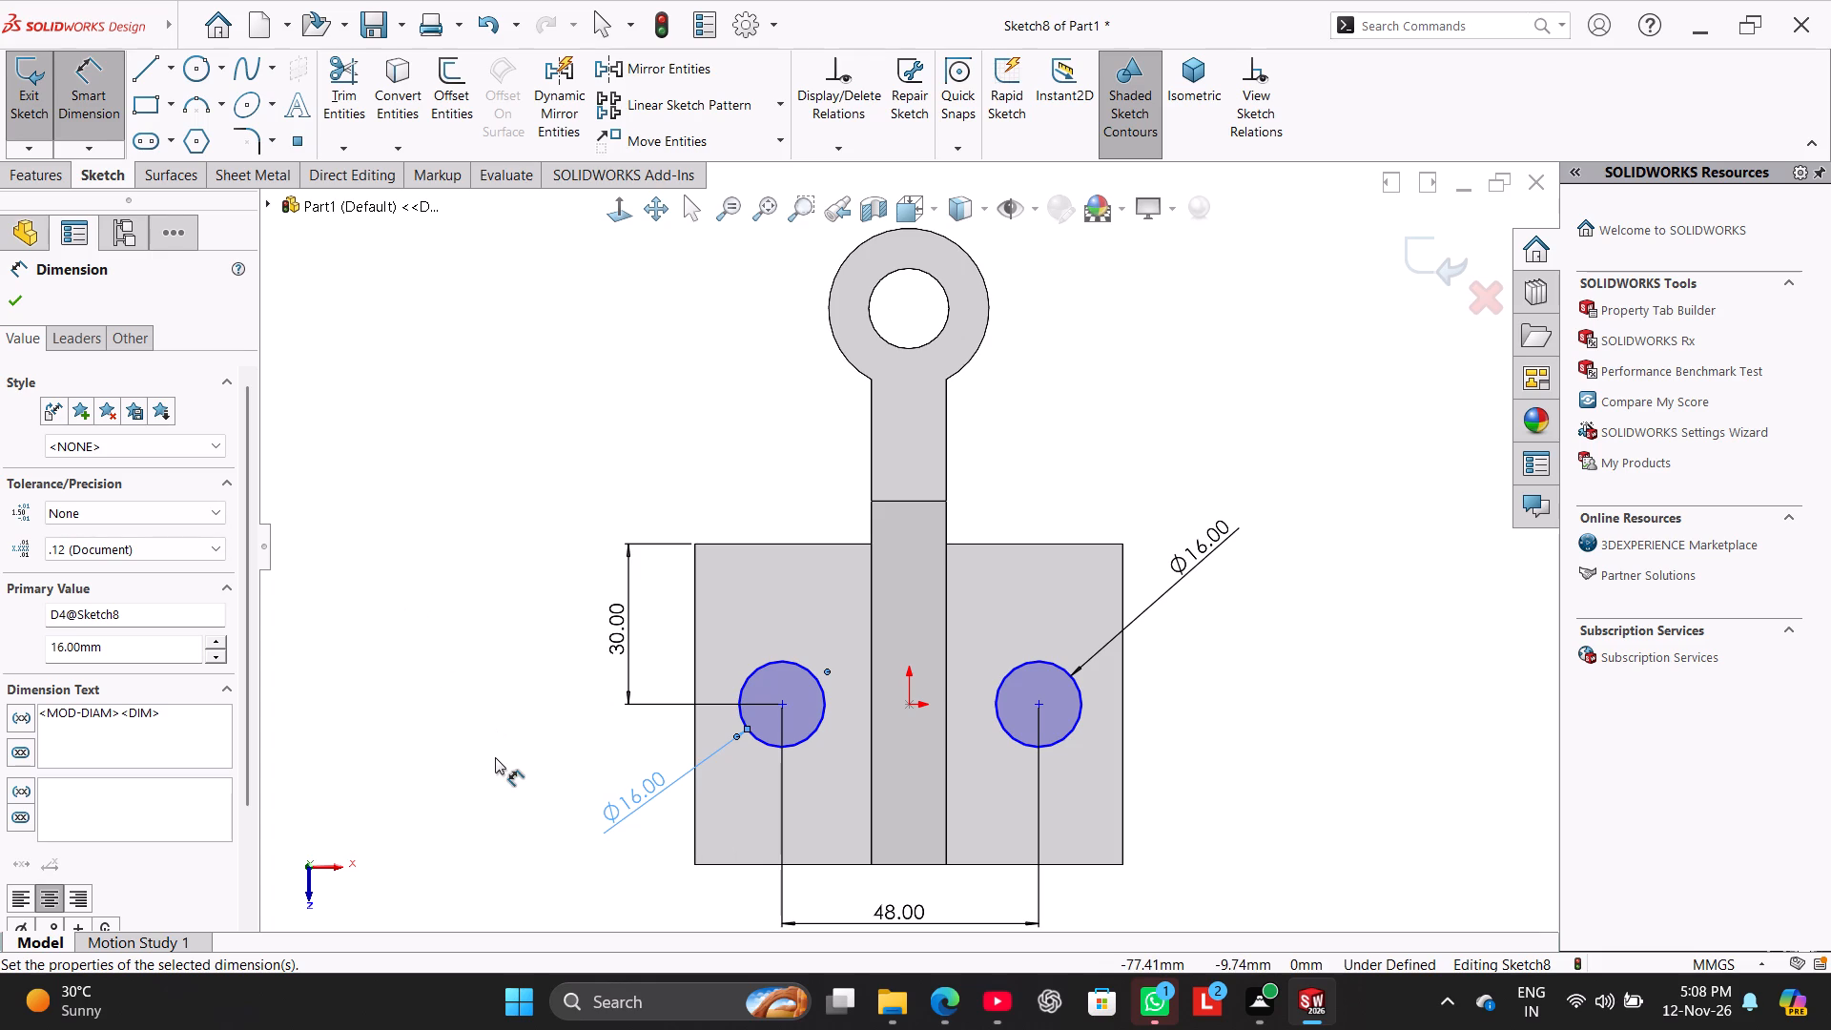
{"action": "right_click", "coordinate": [561, 358]}
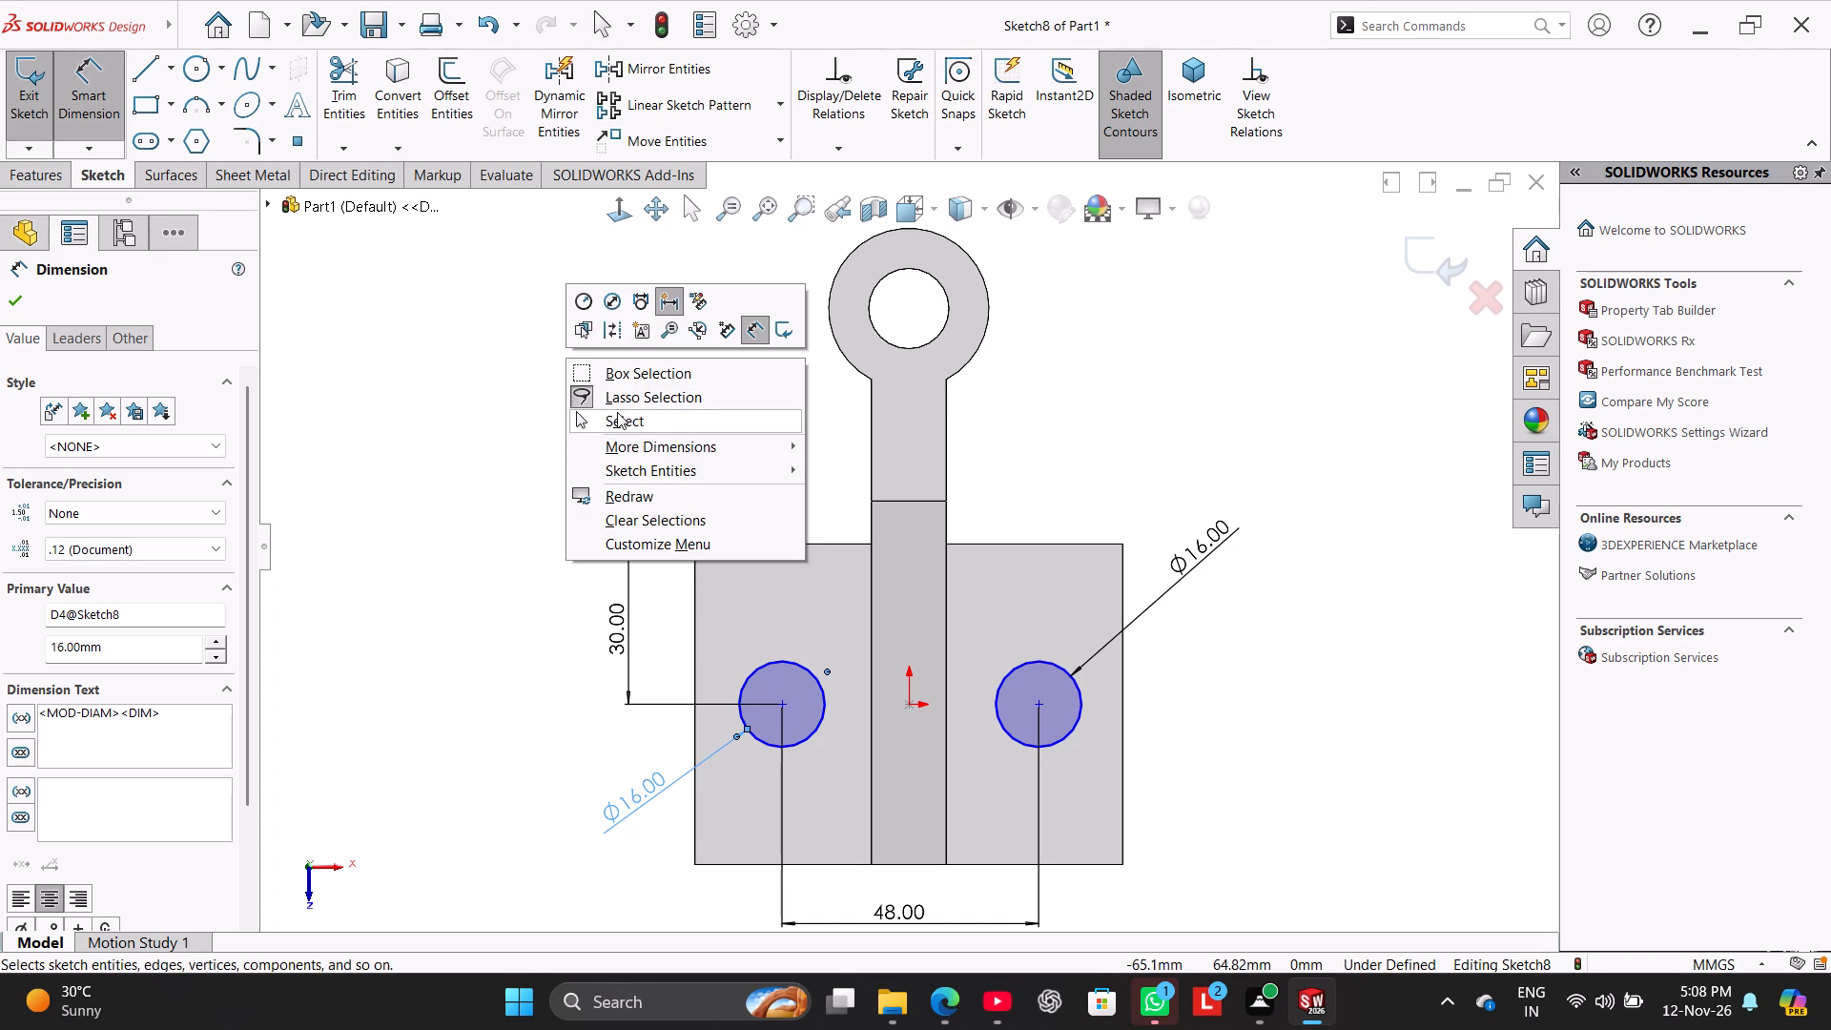
{"action": "left_click", "coordinate": [627, 427]}
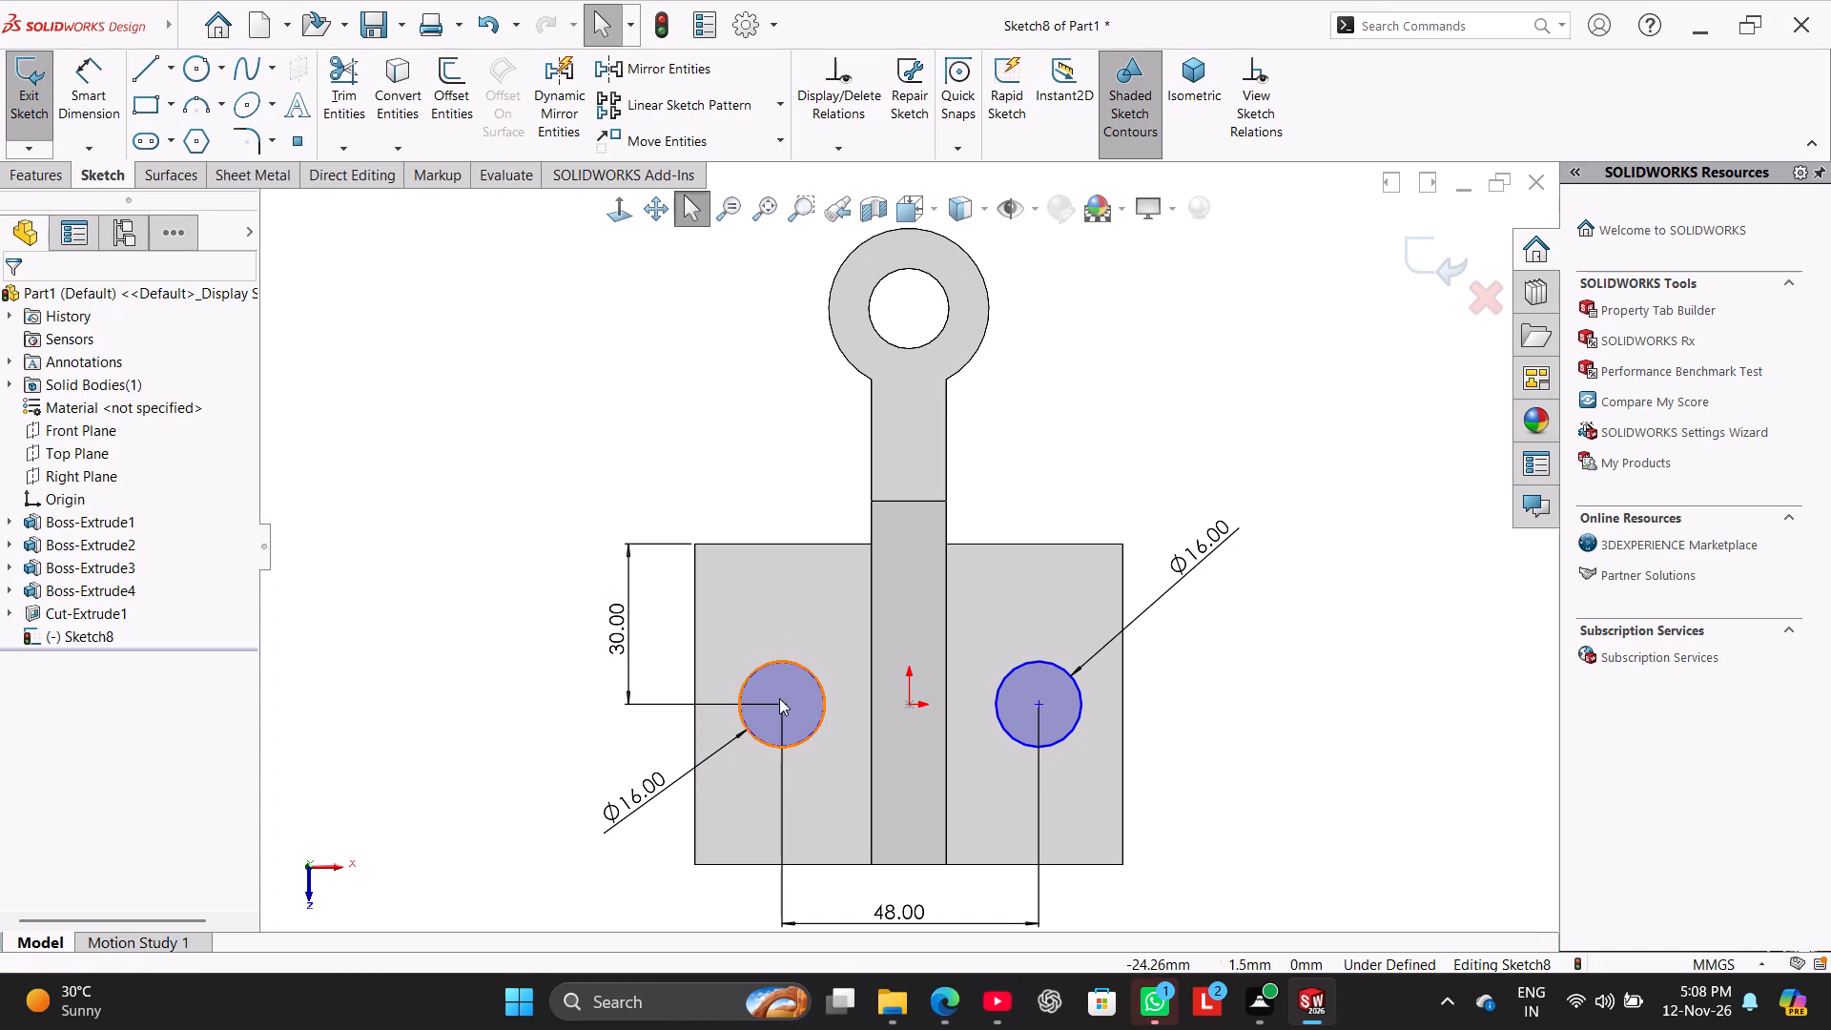
Shift the linked circle pair along X until one circle's centre is about 17 mm from the origin.
{"action": "left_click_drag", "start_coordinate": [786, 705], "coordinate": [769, 715]}
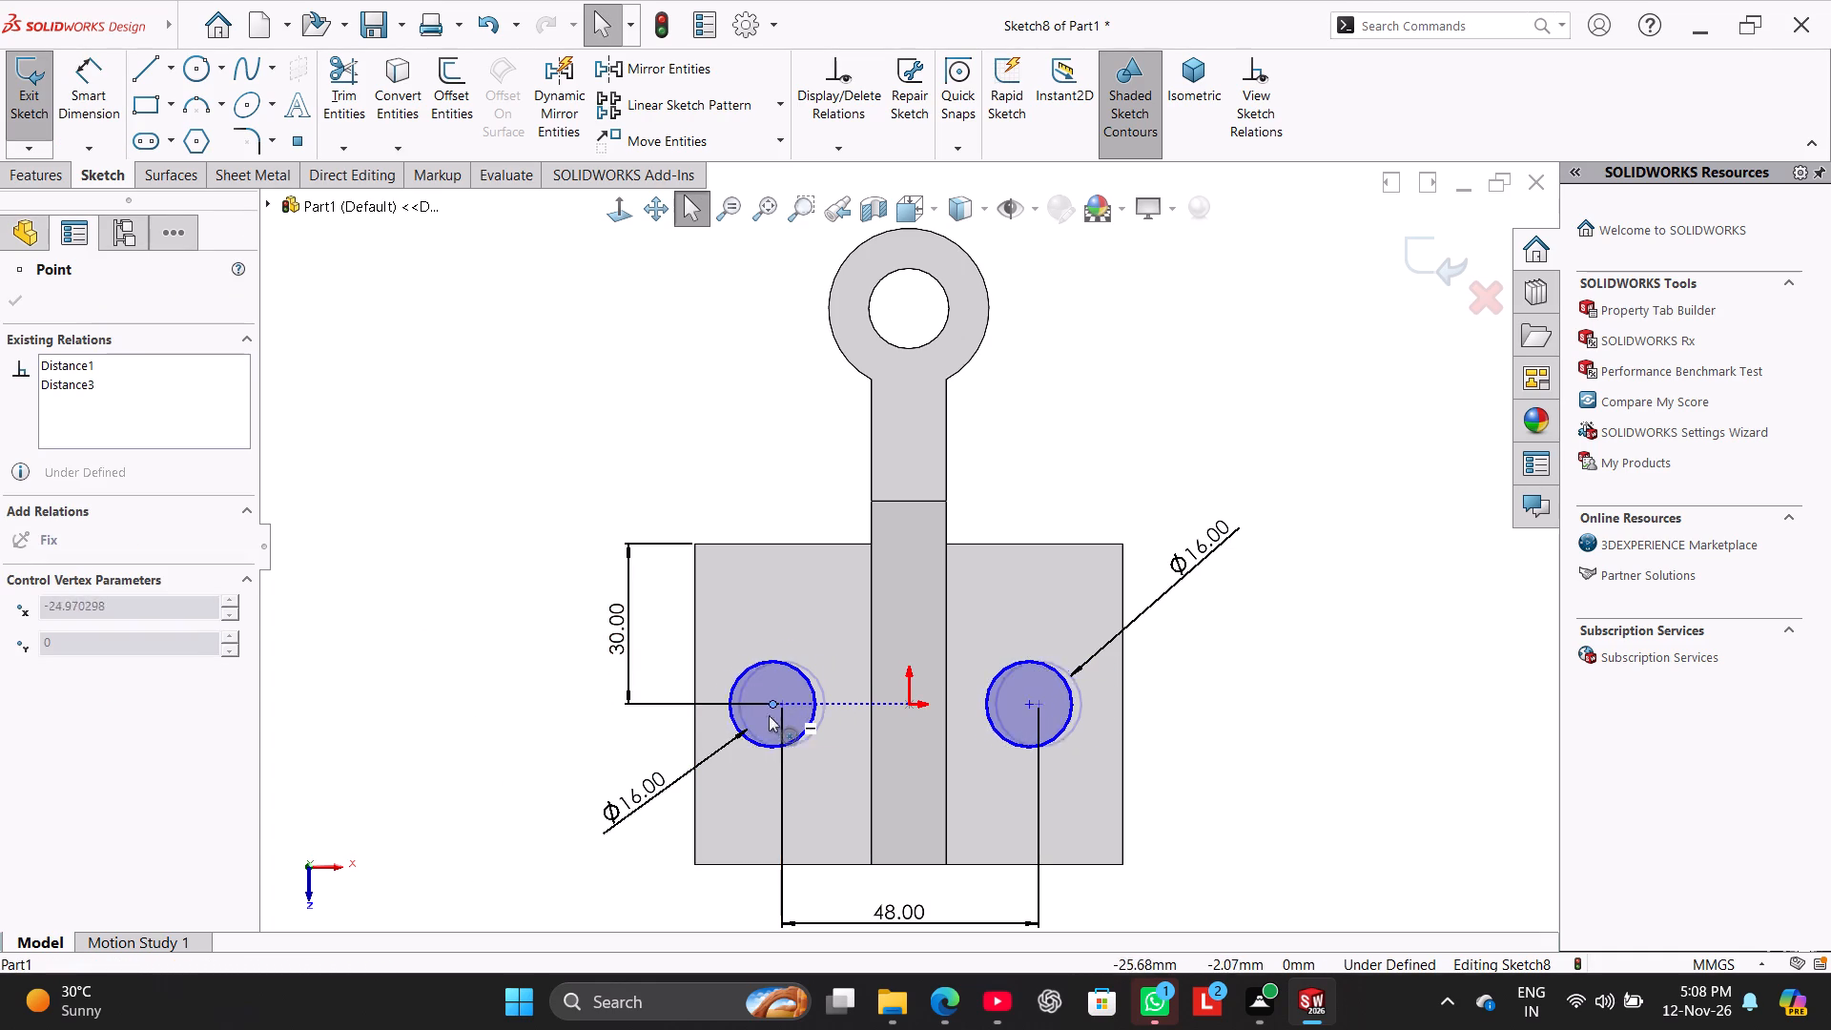
{"action": "left_click_drag", "start_coordinate": [769, 715], "coordinate": [828, 725]}
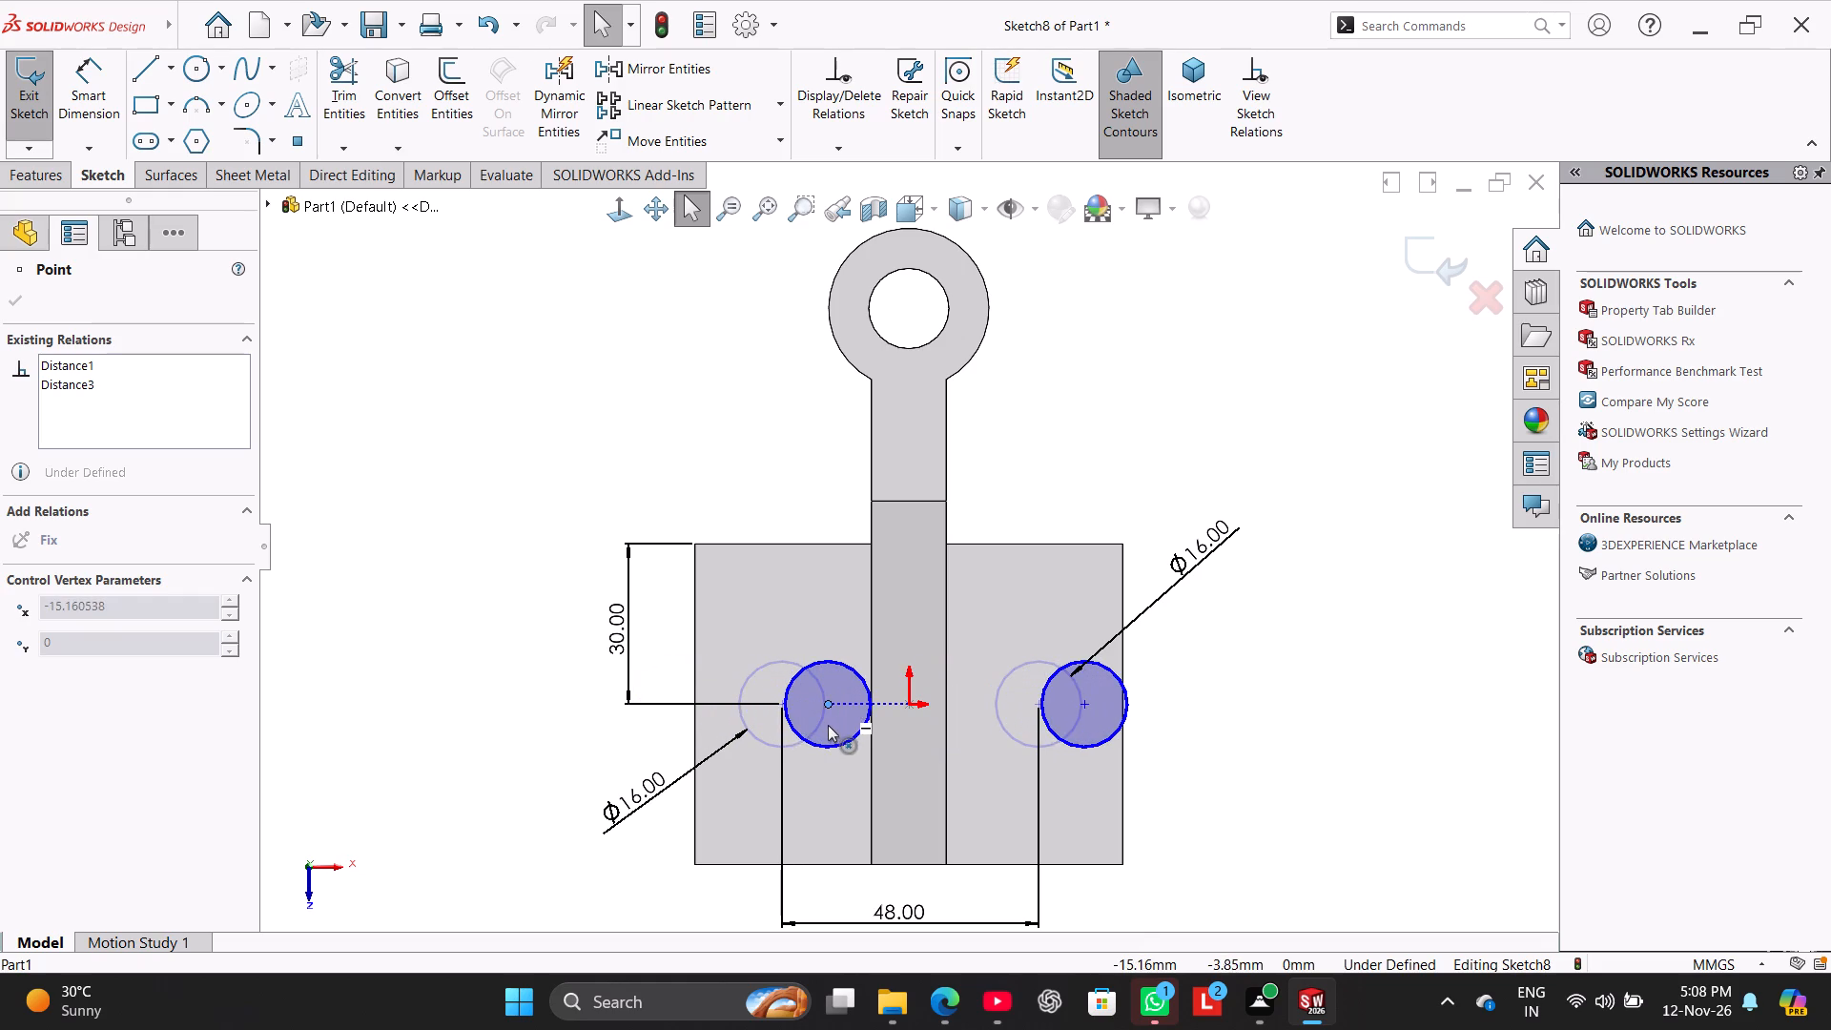
{"action": "left_click_drag", "start_coordinate": [828, 725], "coordinate": [818, 735]}
{"action": "left_click", "coordinate": [533, 393]}
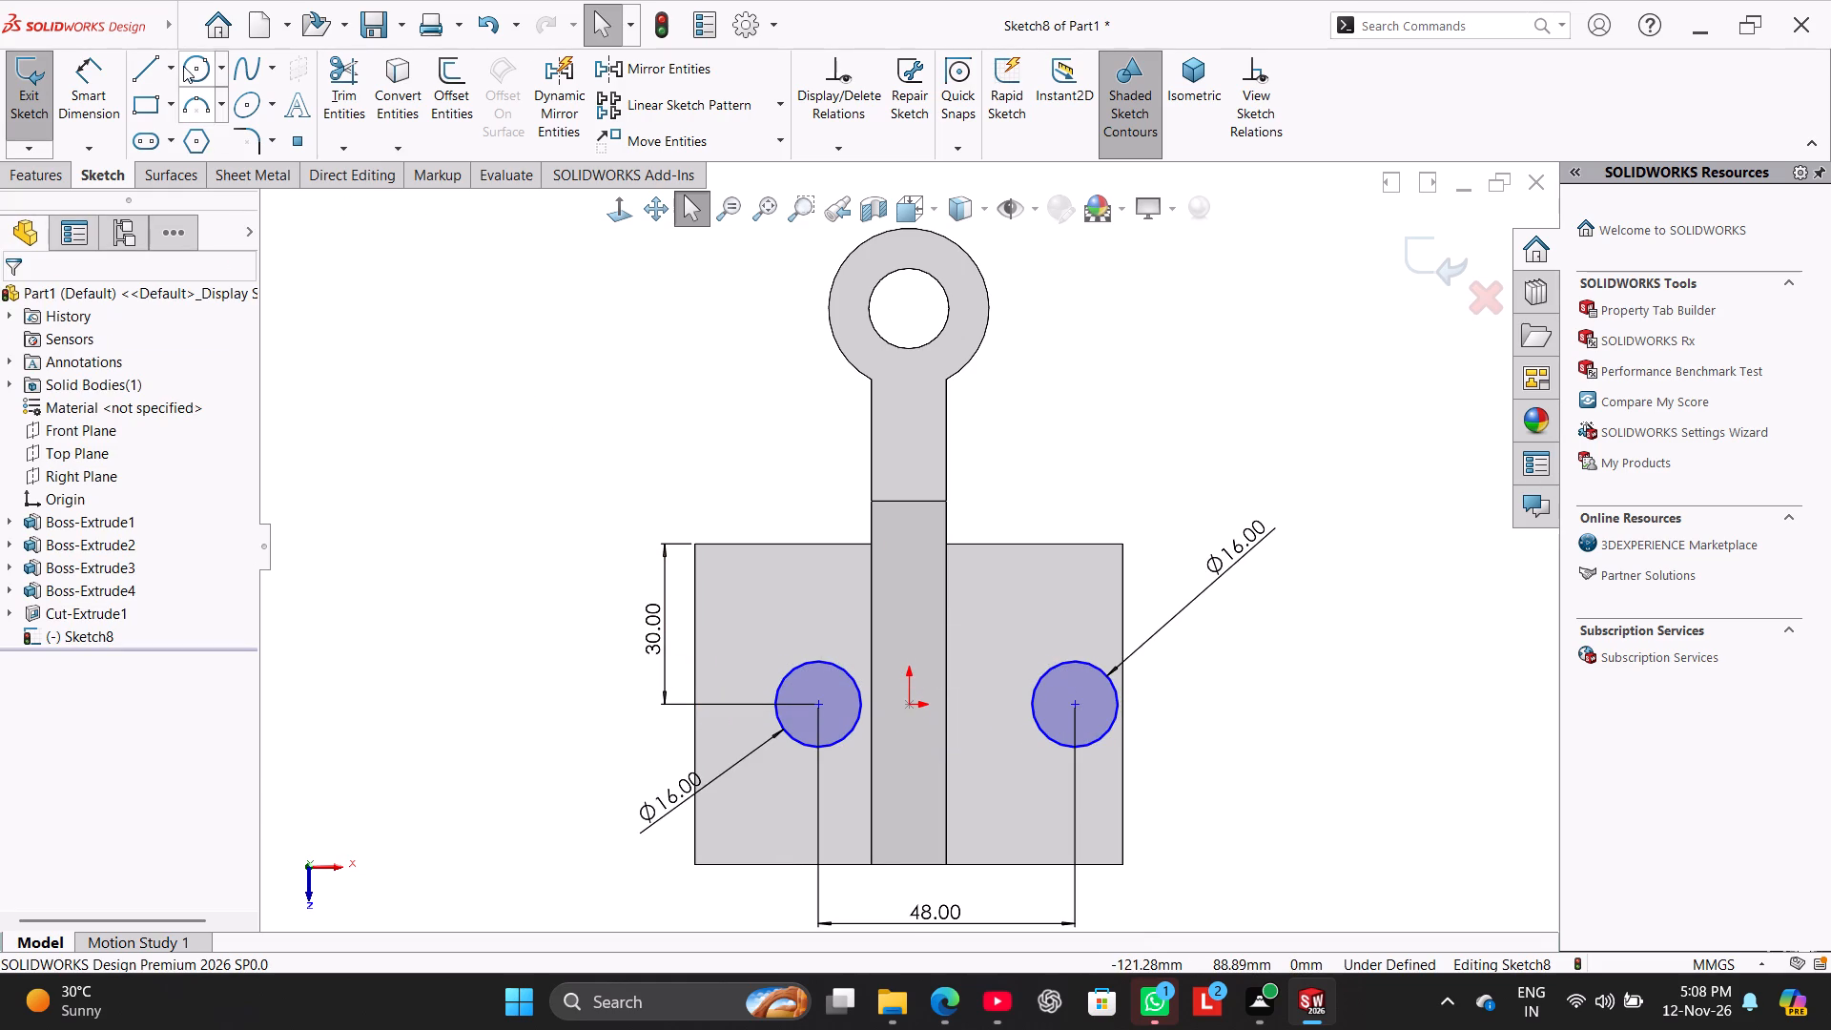
Draw a vertical centerline 30 mm long from the origin to the base edge farthest from the boss.
{"action": "left_click", "coordinate": [173, 64]}
{"action": "left_click", "coordinate": [191, 117]}
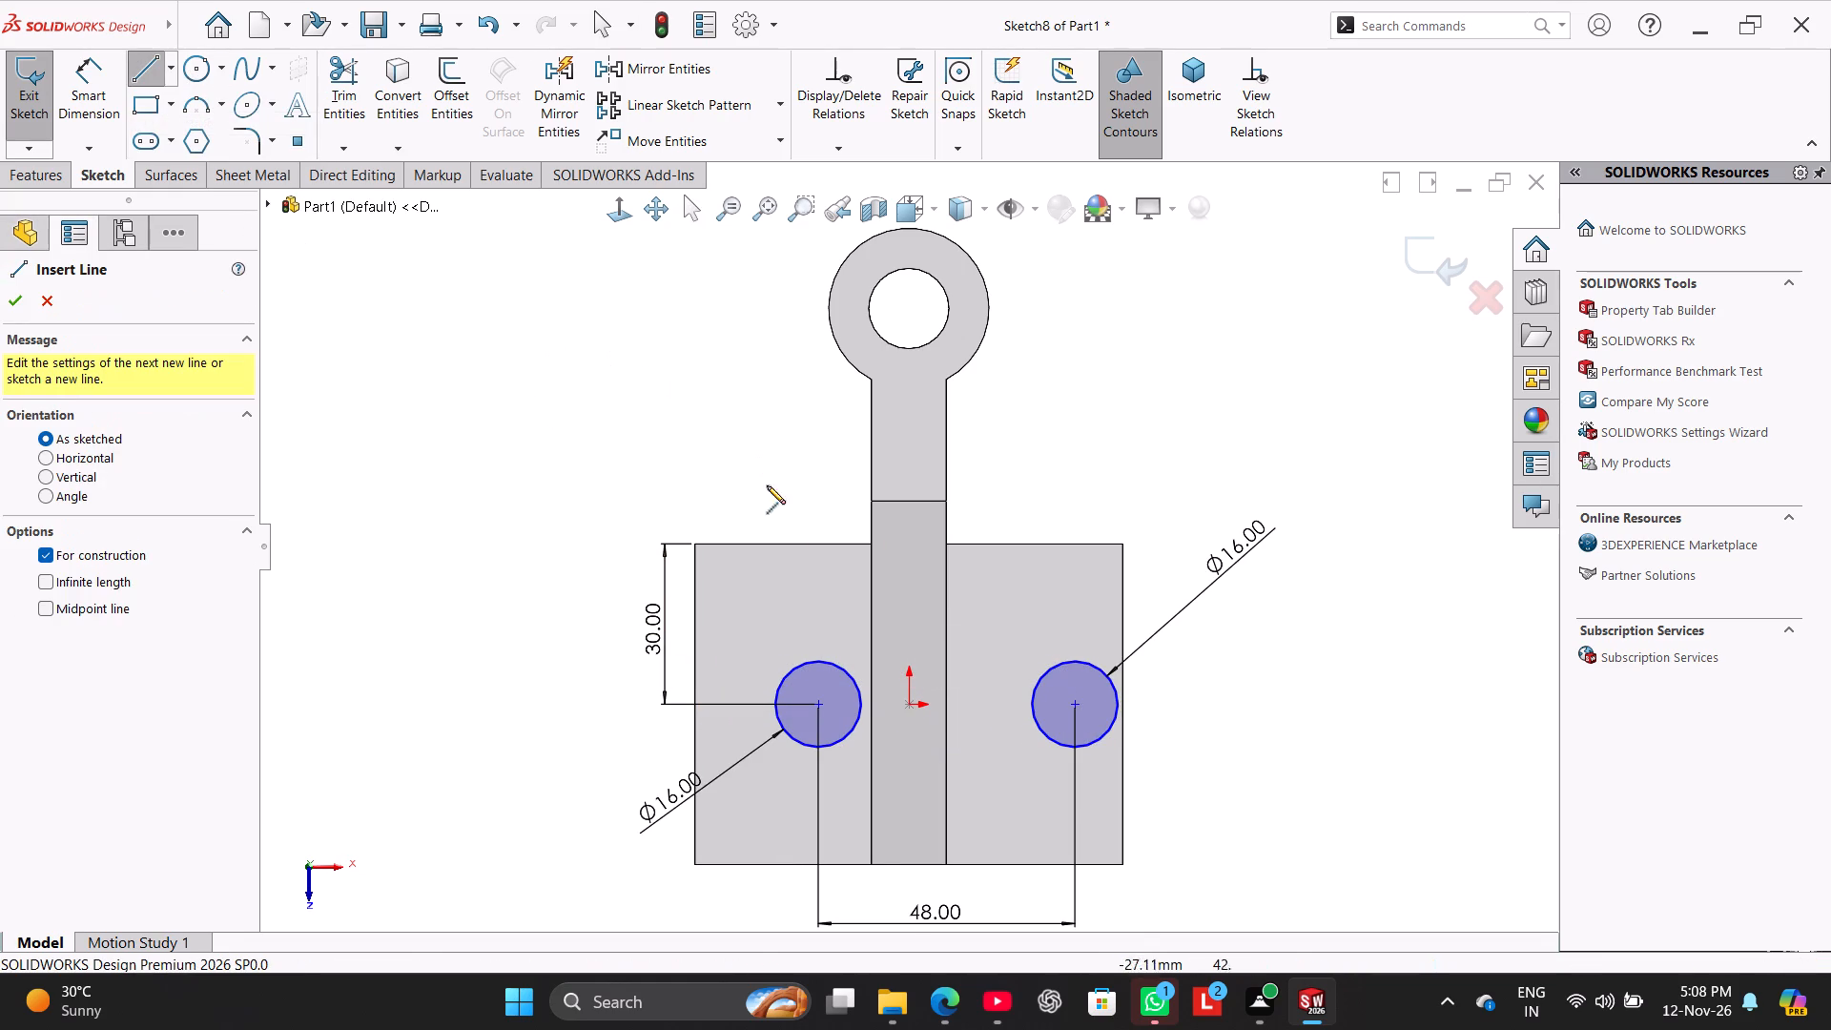
{"action": "left_click", "coordinate": [905, 708]}
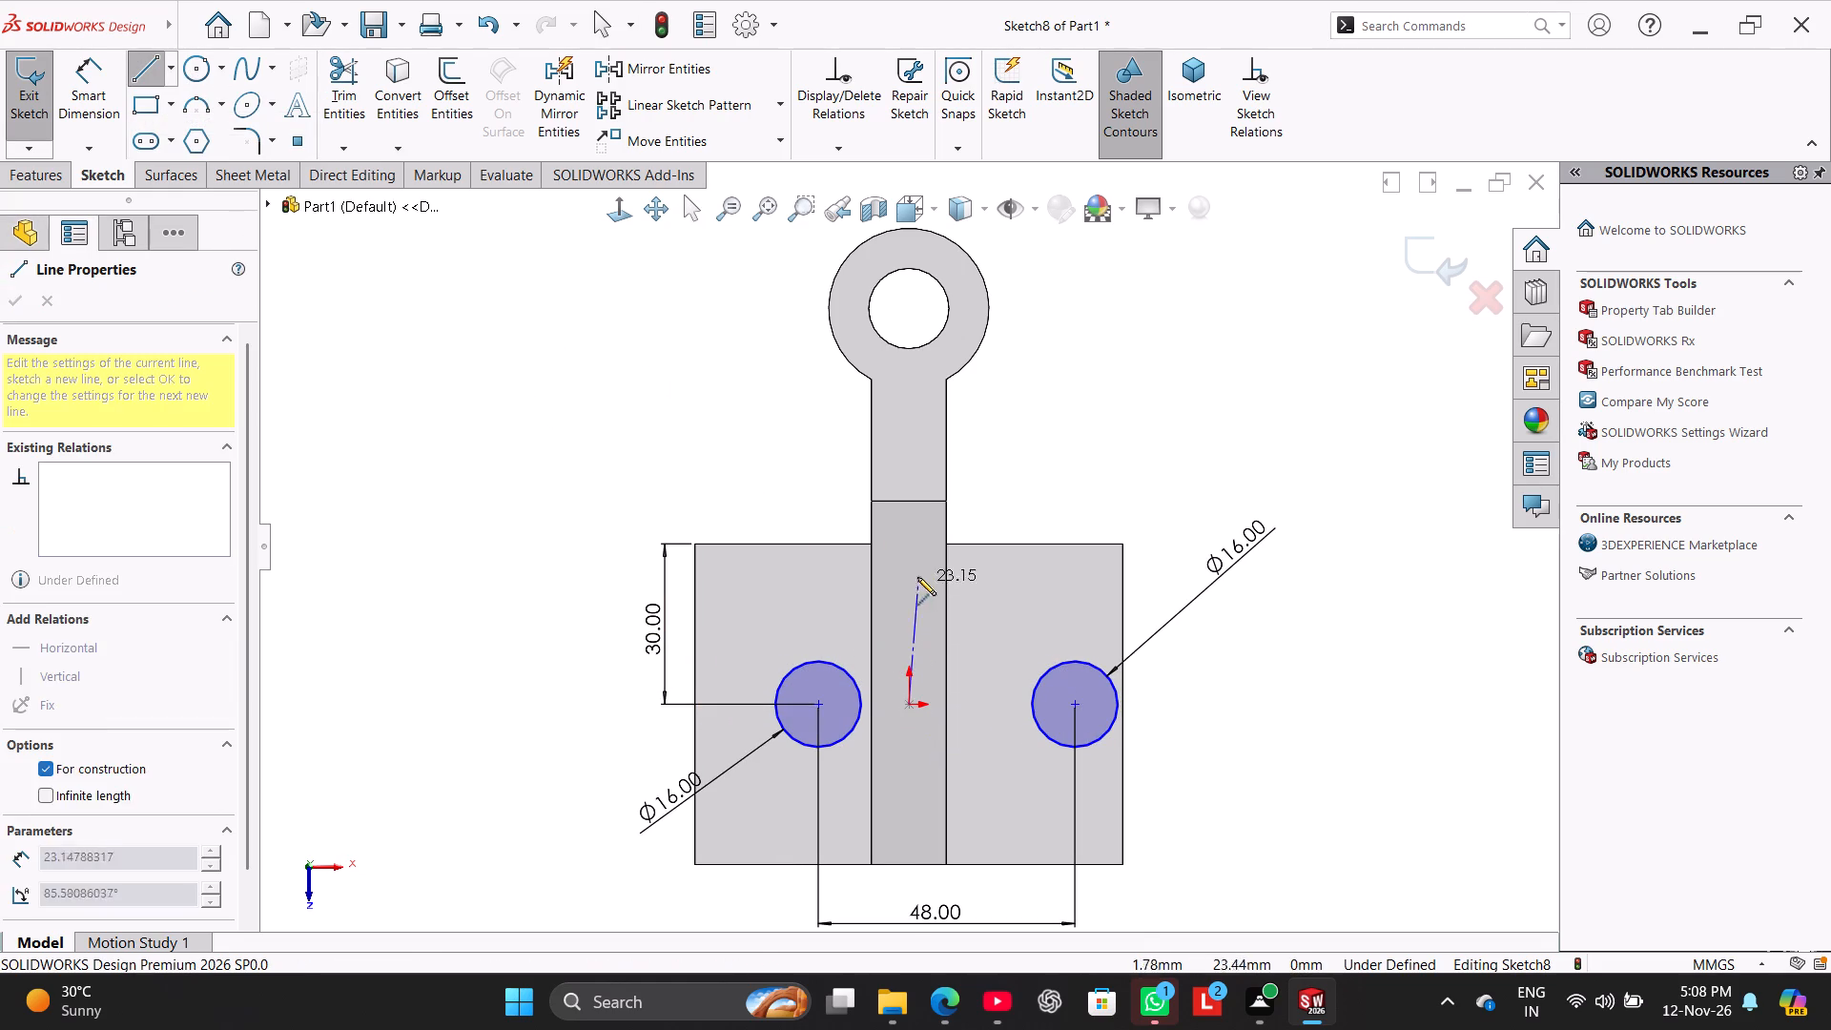
{"action": "left_click", "coordinate": [911, 867]}
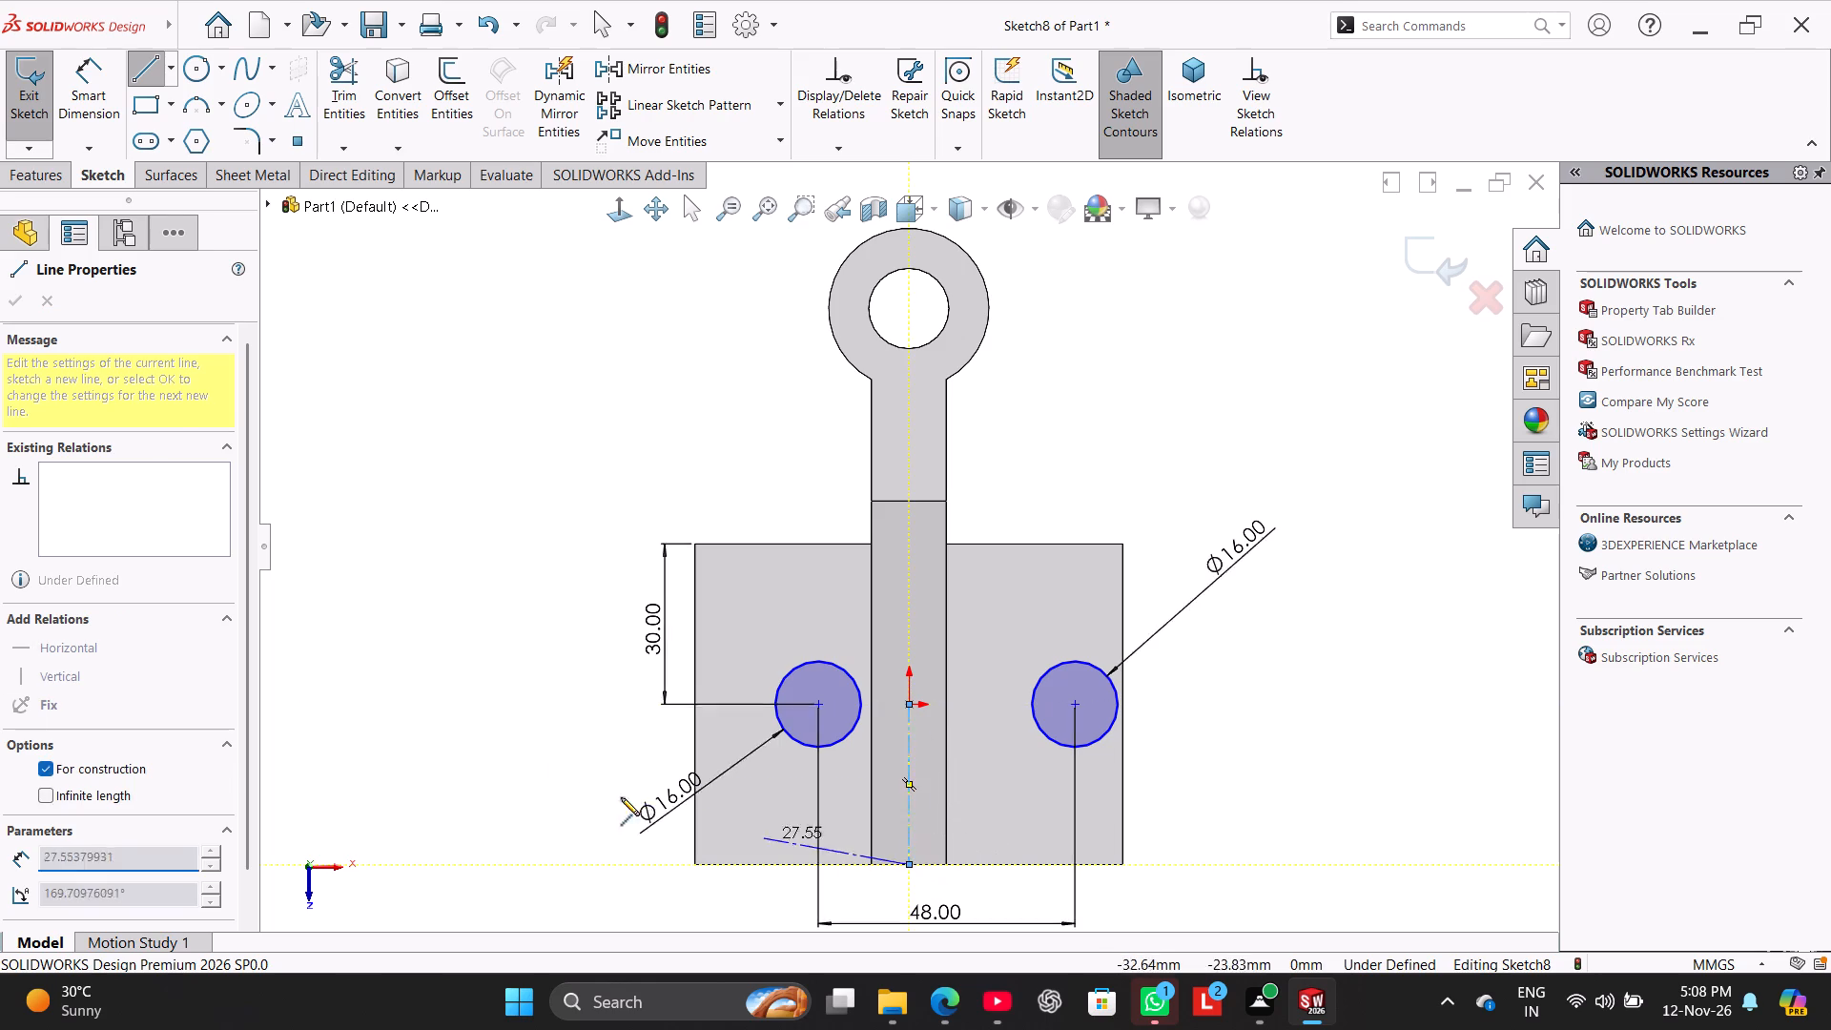
{"action": "right_click", "coordinate": [467, 715]}
{"action": "left_click", "coordinate": [509, 729]}
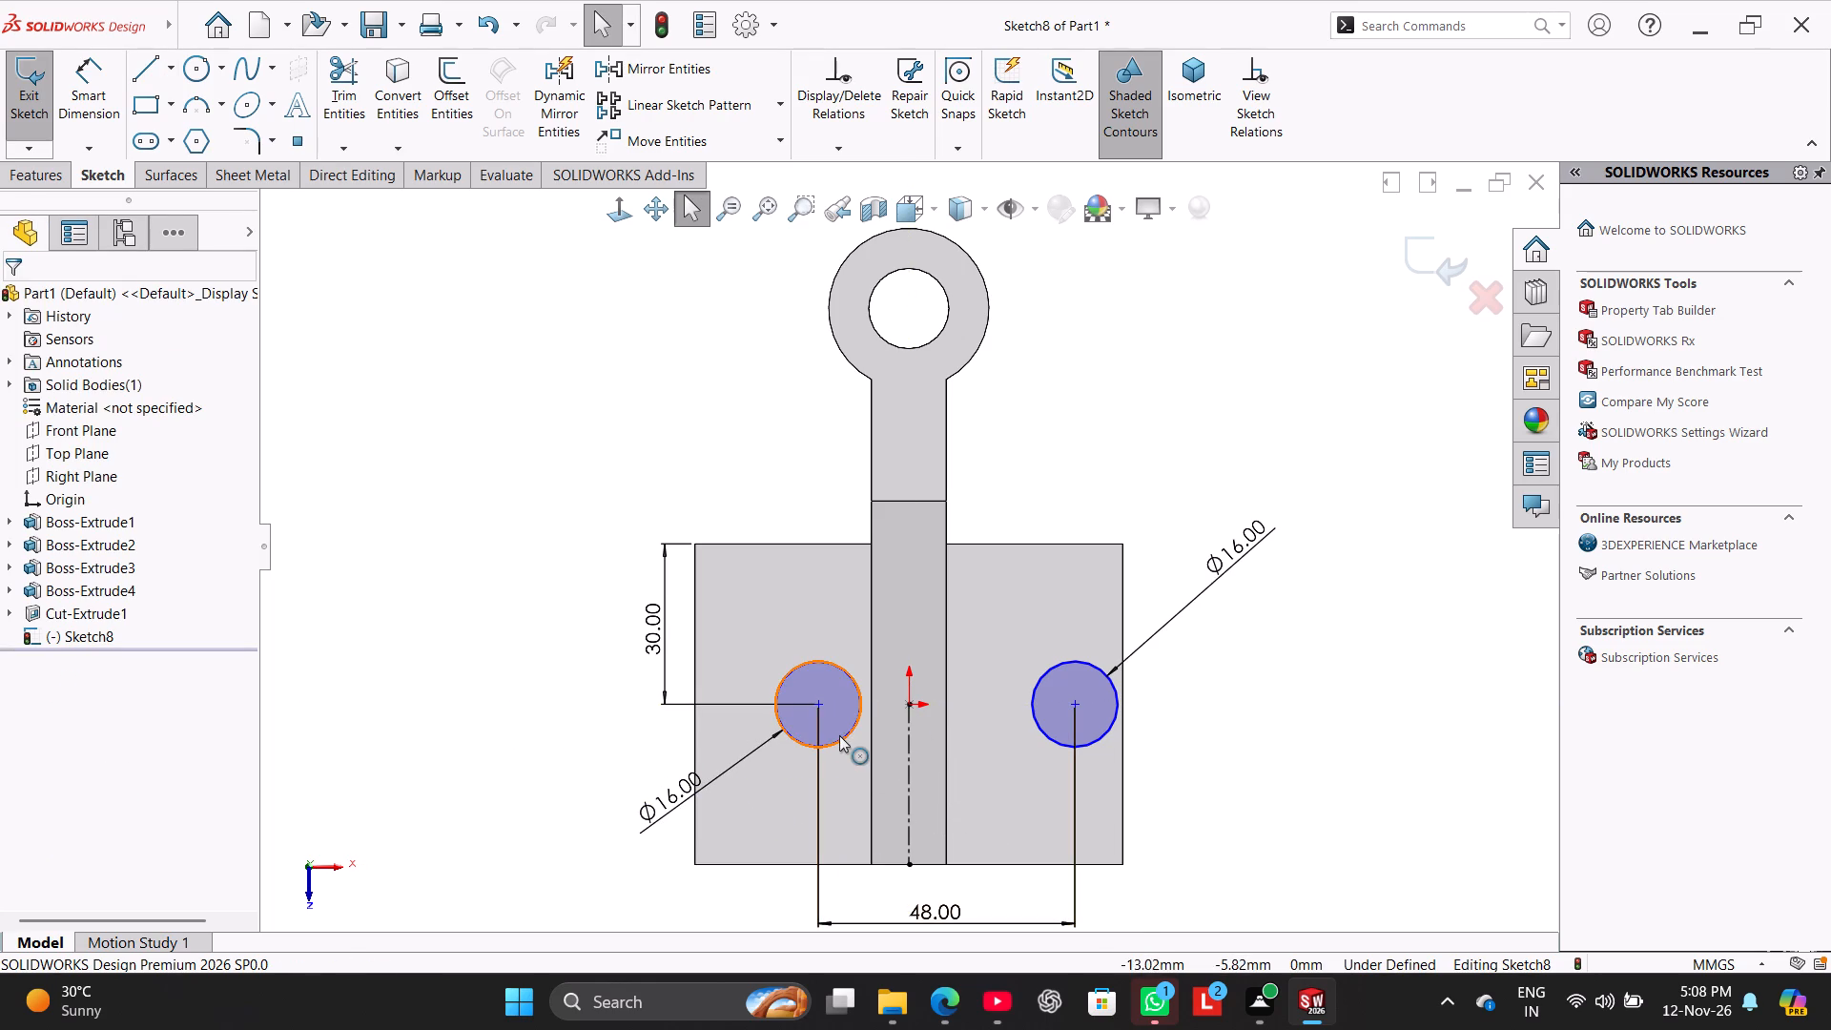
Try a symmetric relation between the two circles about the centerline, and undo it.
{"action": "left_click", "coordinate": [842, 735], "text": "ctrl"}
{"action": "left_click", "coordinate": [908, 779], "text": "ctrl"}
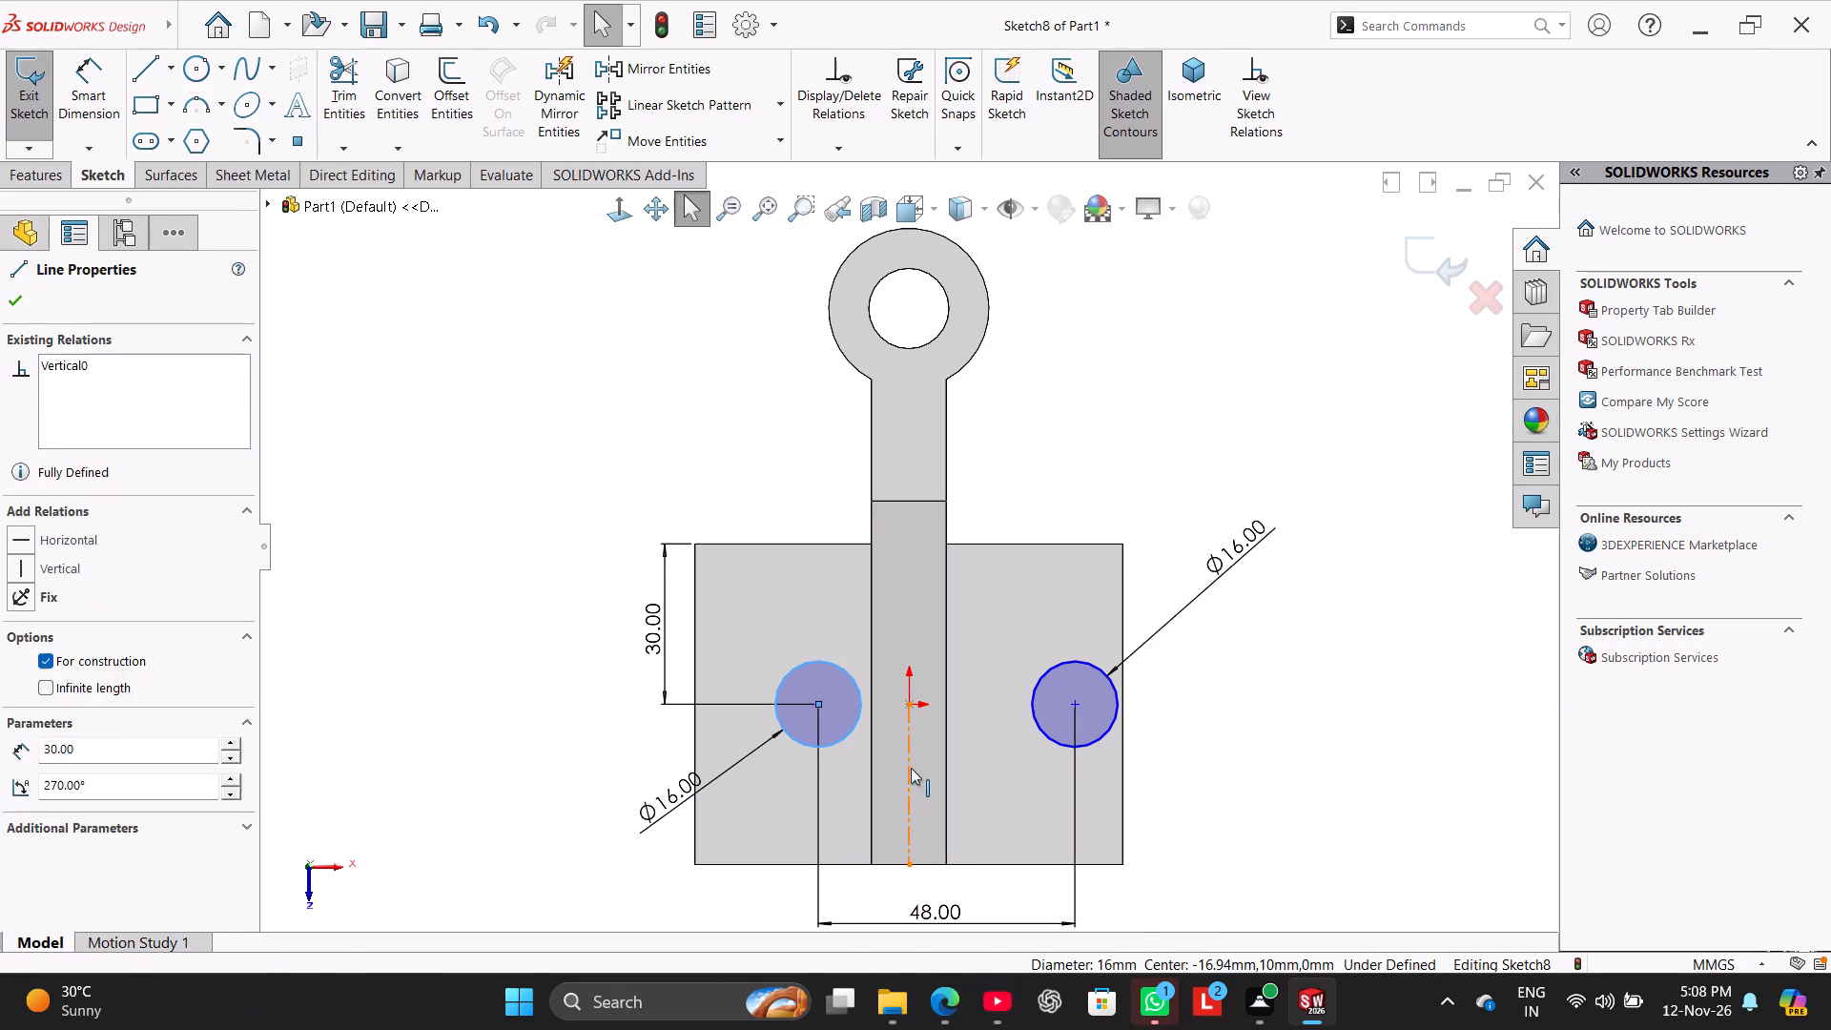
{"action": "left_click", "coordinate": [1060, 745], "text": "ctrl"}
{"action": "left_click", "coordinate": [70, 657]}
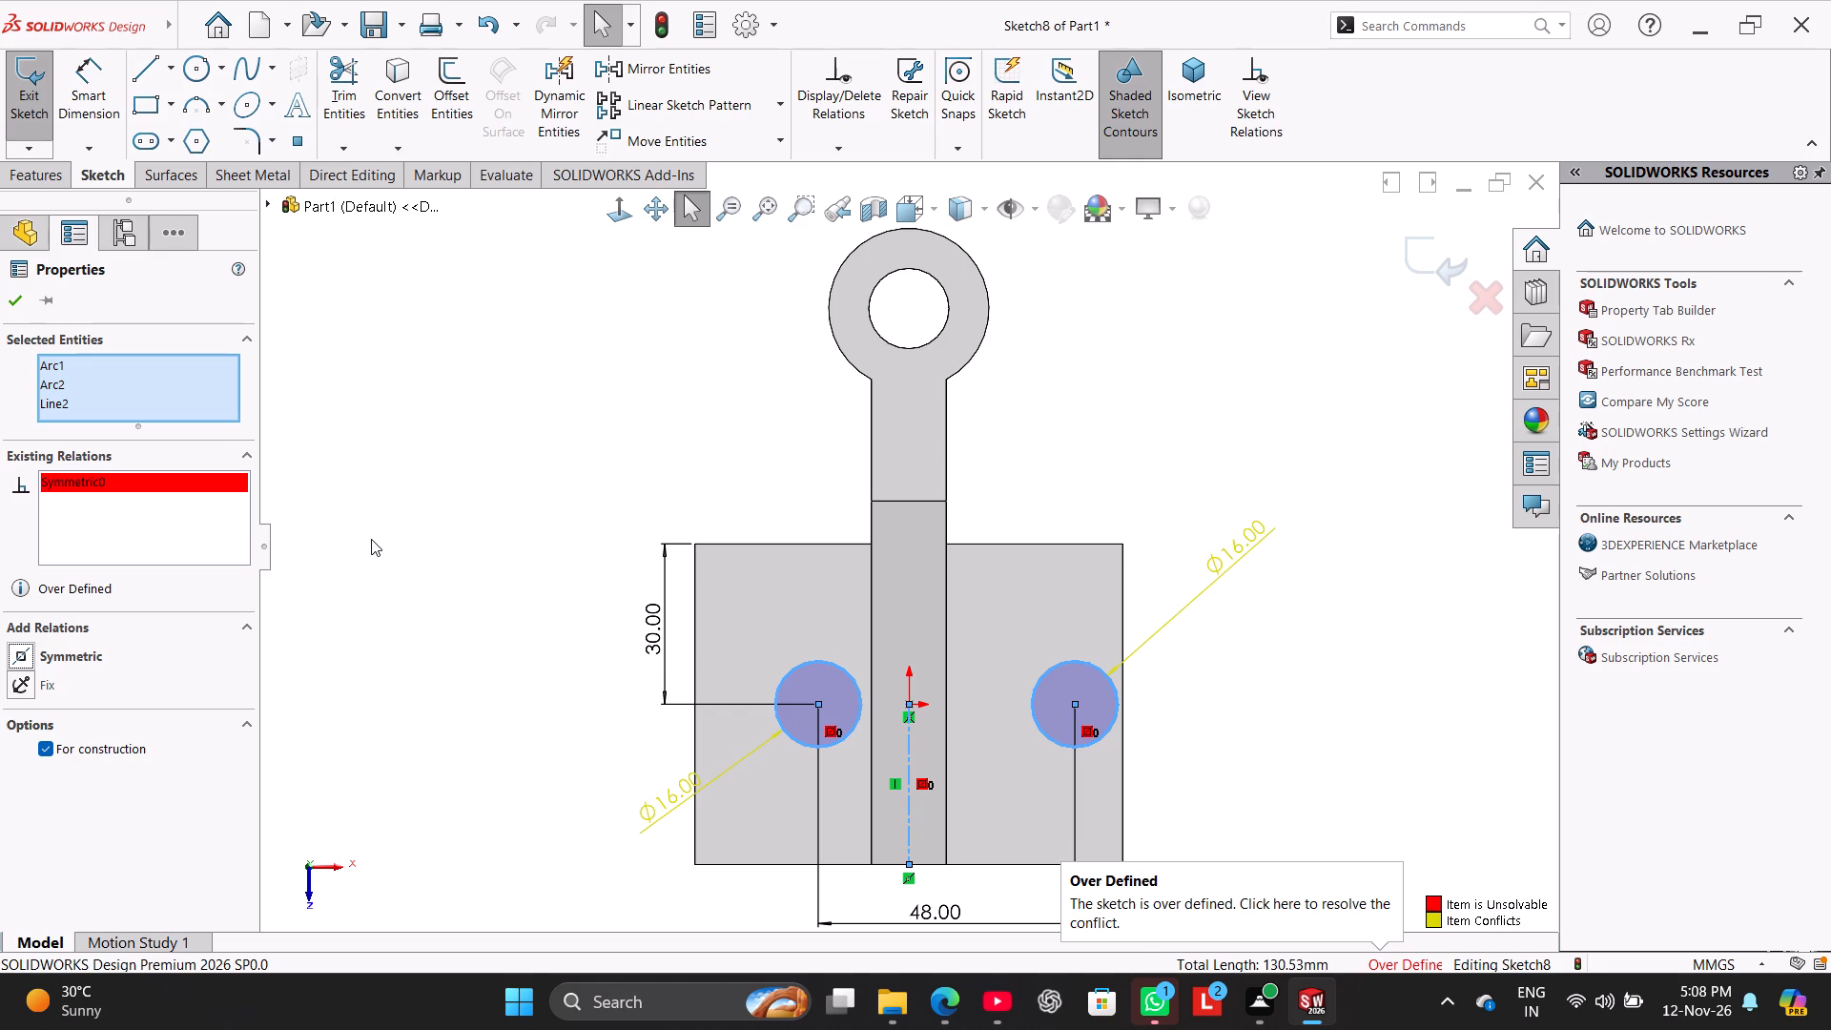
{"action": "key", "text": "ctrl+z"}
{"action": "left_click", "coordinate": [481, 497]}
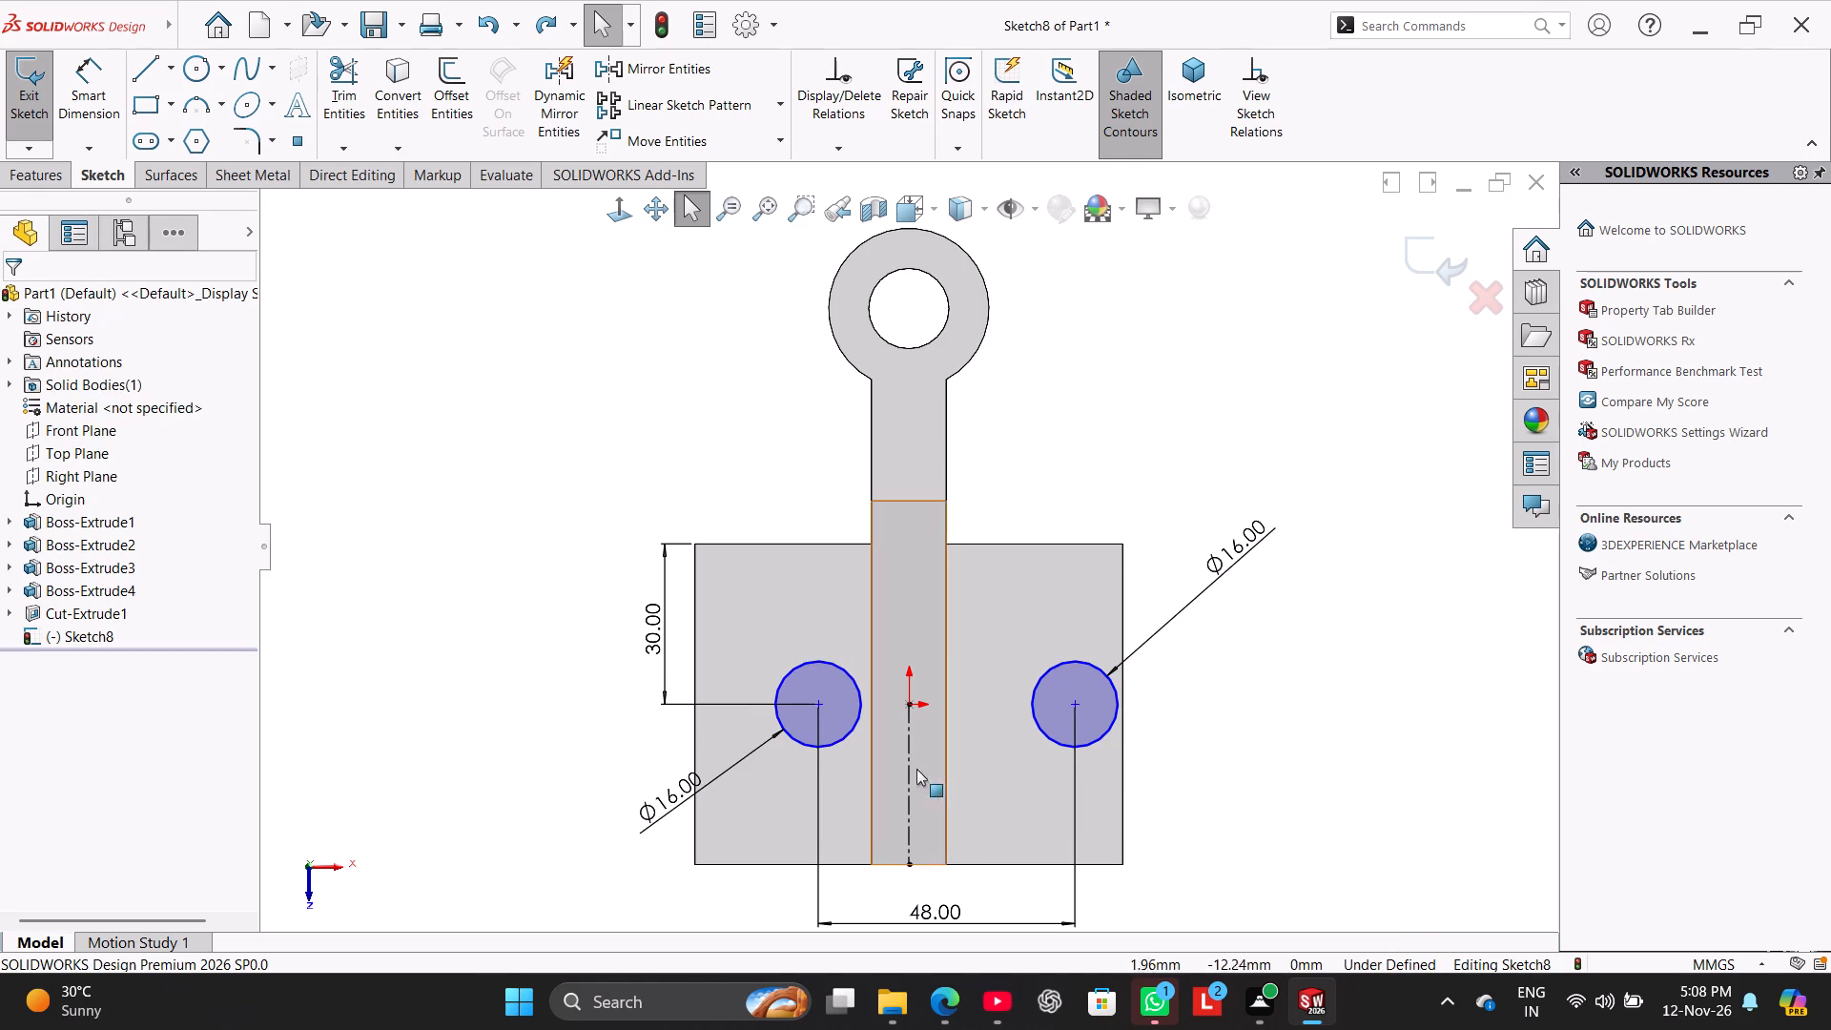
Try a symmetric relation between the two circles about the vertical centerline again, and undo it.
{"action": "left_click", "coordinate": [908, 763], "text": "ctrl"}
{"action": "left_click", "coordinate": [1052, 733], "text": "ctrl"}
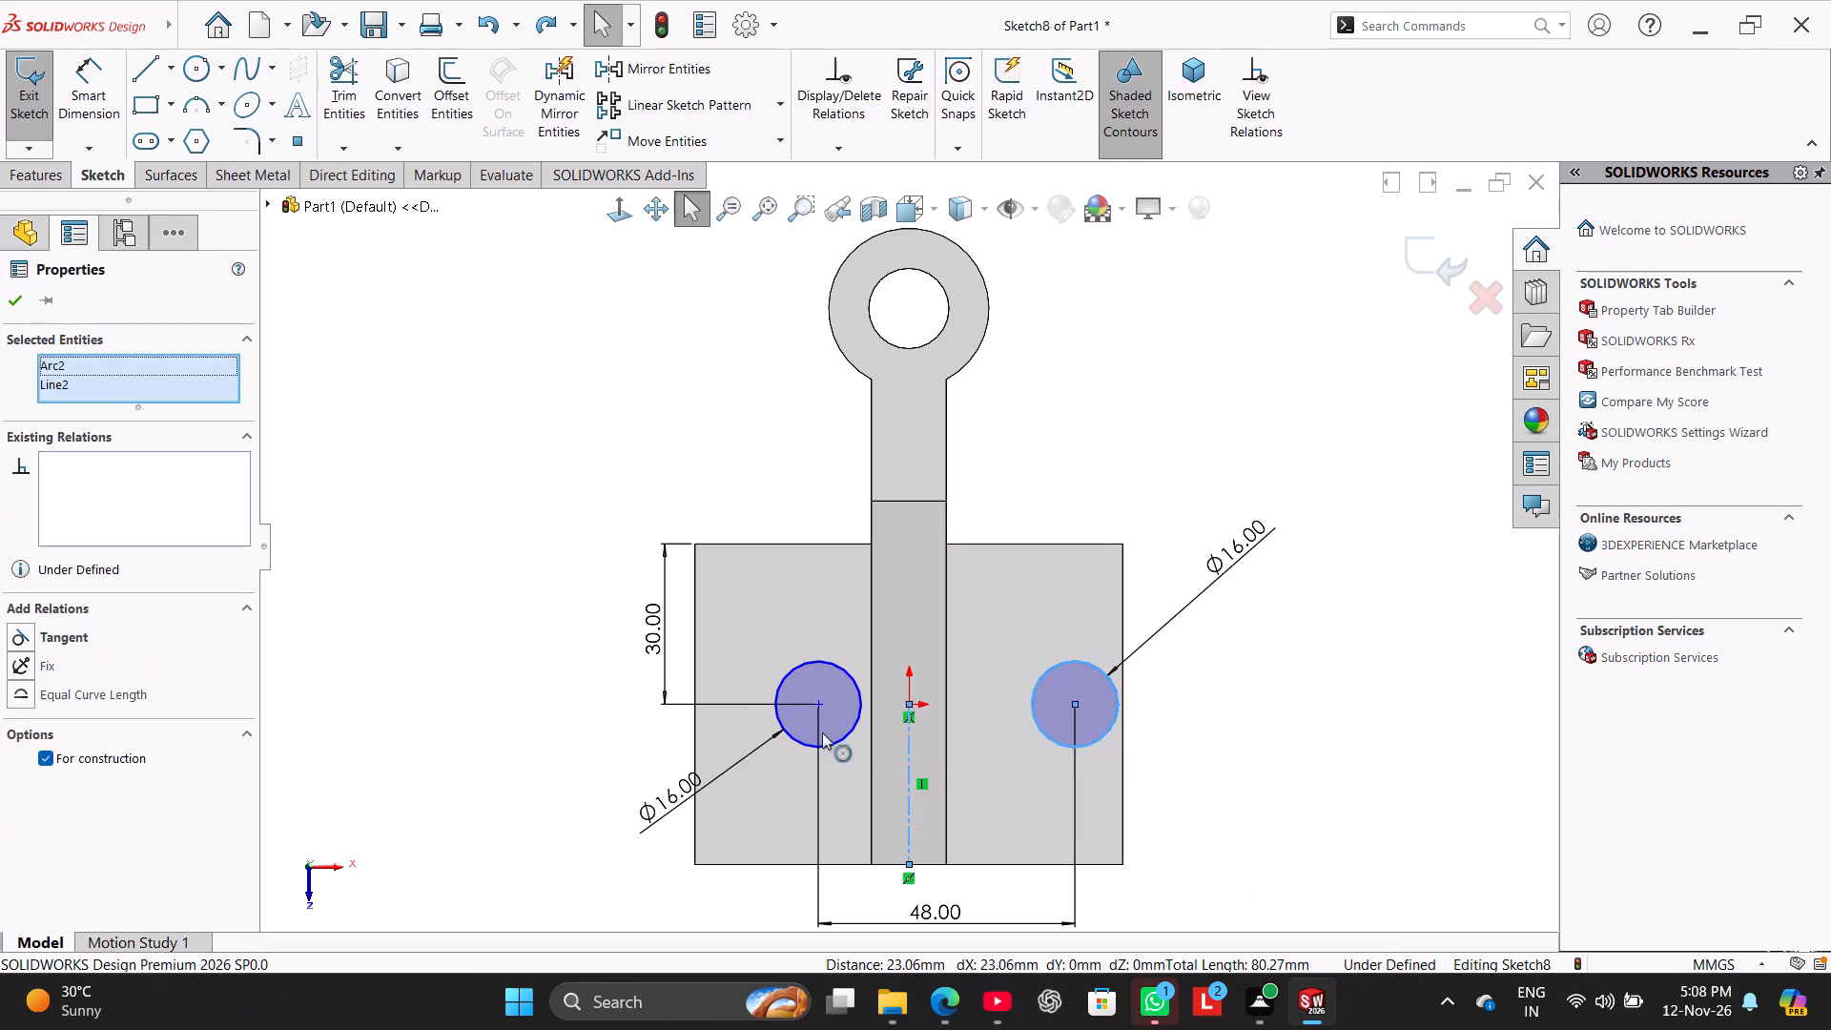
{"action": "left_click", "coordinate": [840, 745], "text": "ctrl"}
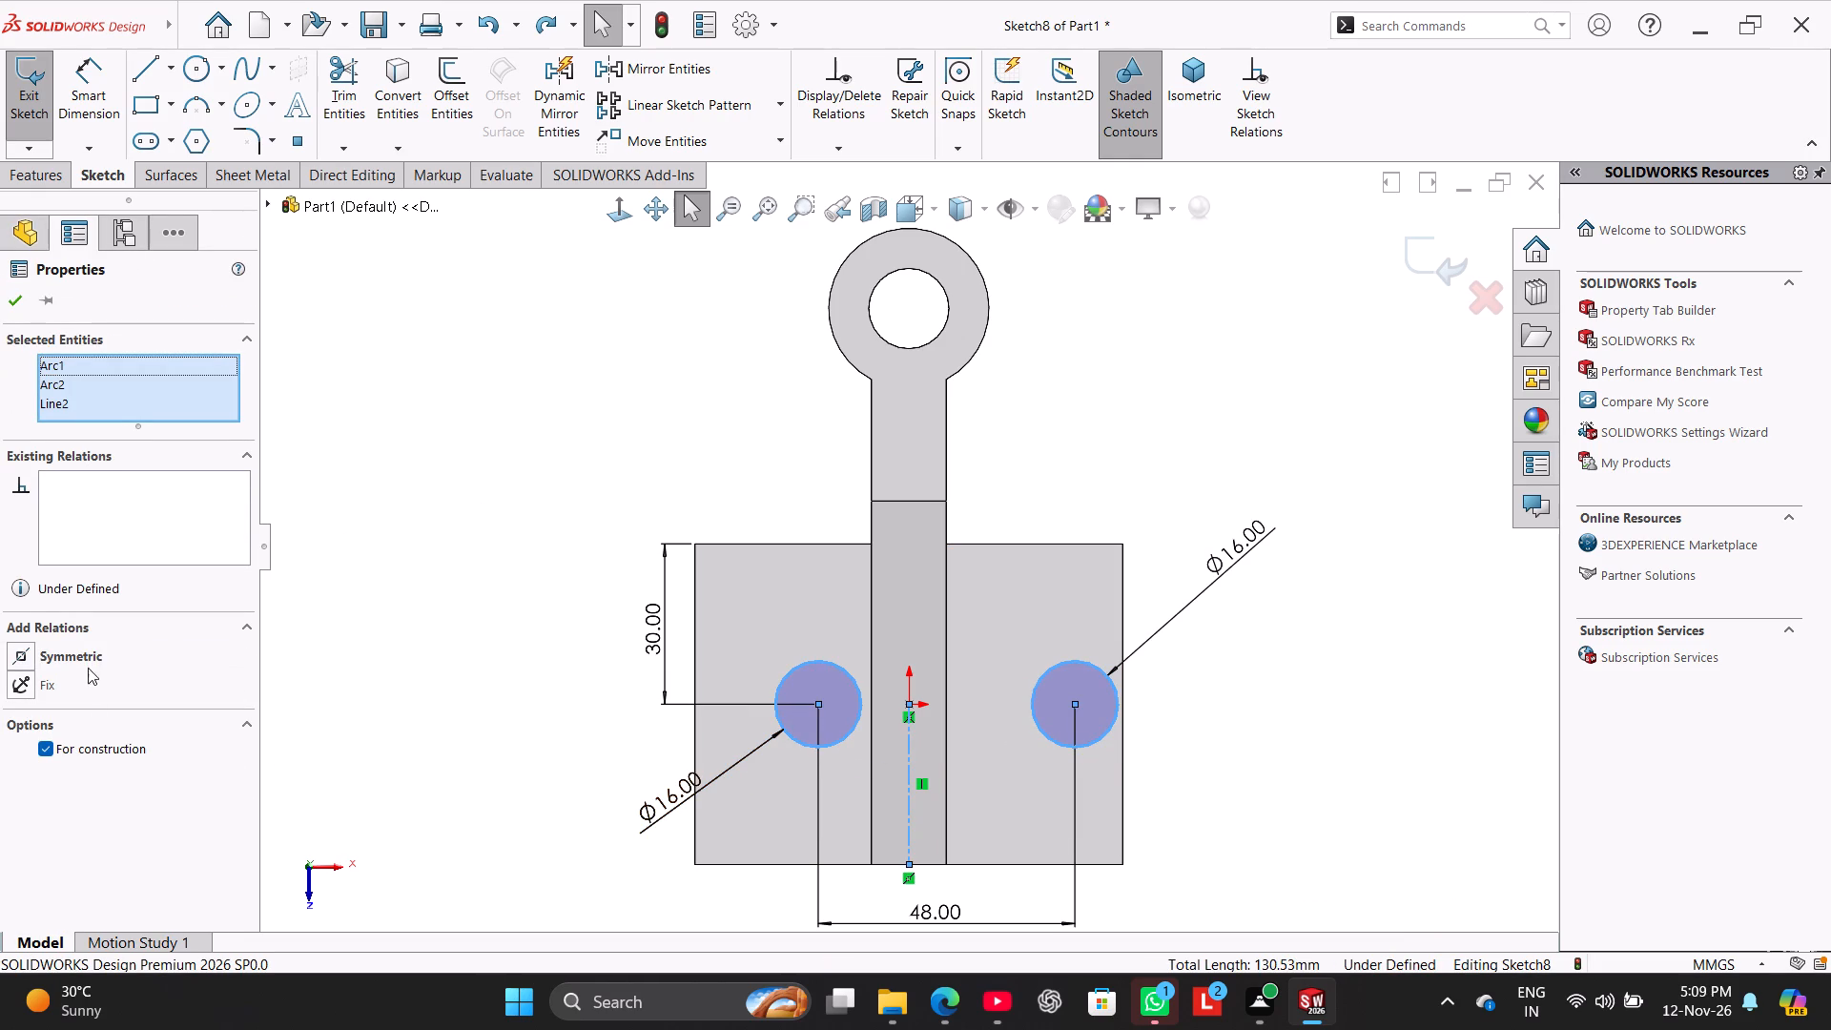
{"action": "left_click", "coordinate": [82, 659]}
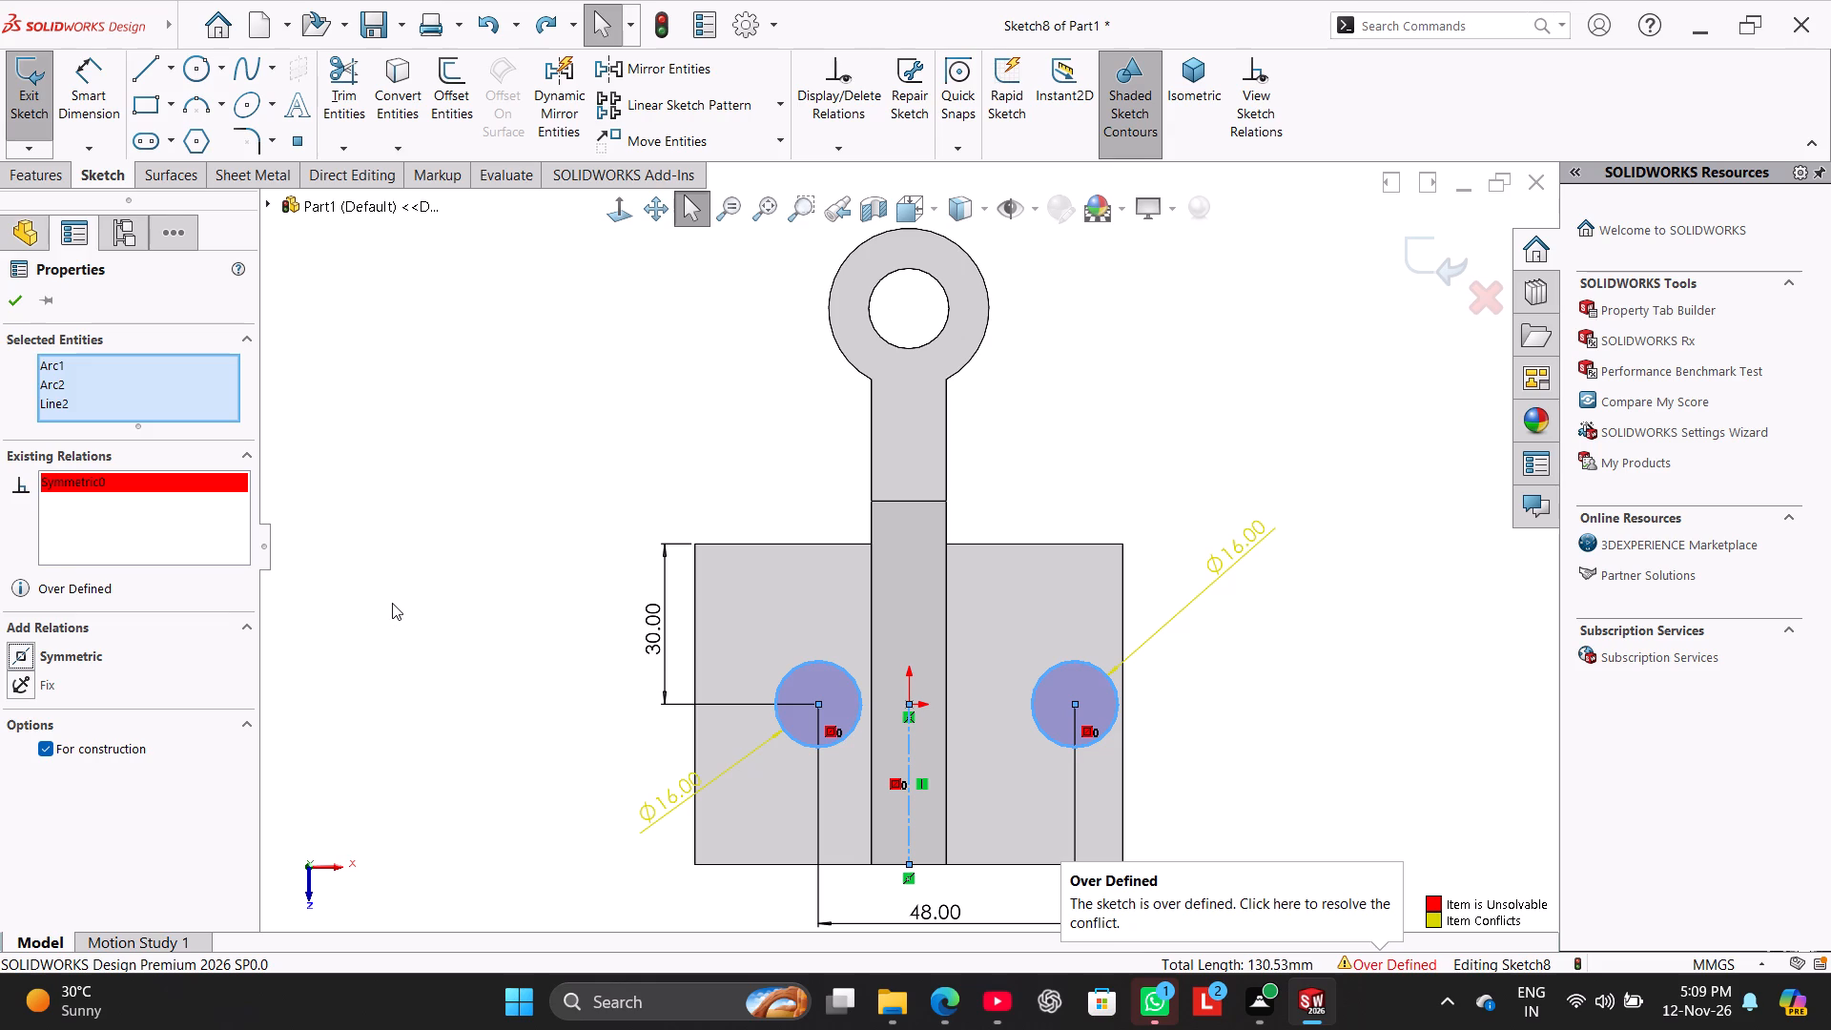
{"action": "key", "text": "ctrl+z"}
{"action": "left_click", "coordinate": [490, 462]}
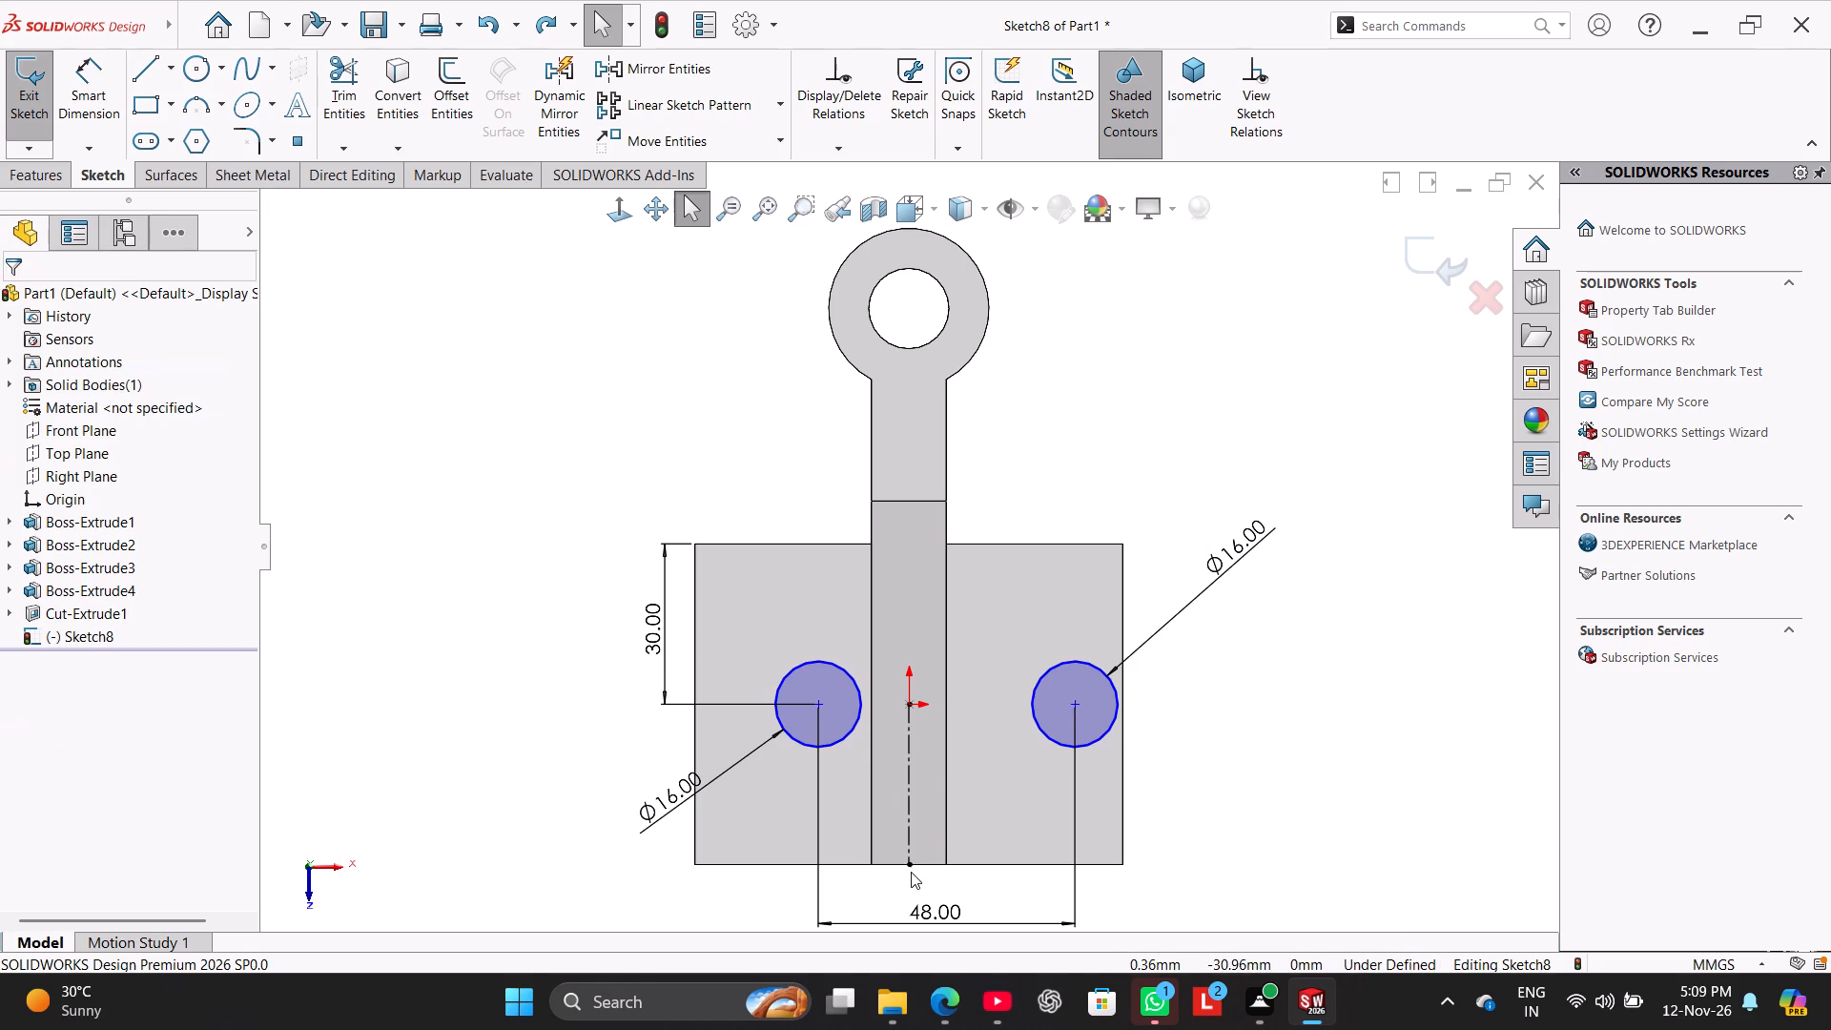
Shift the linked circle pair along X until one circle's centre is about 24.4 mm from the origin.
{"action": "left_click_drag", "start_coordinate": [1074, 705], "coordinate": [1035, 709]}
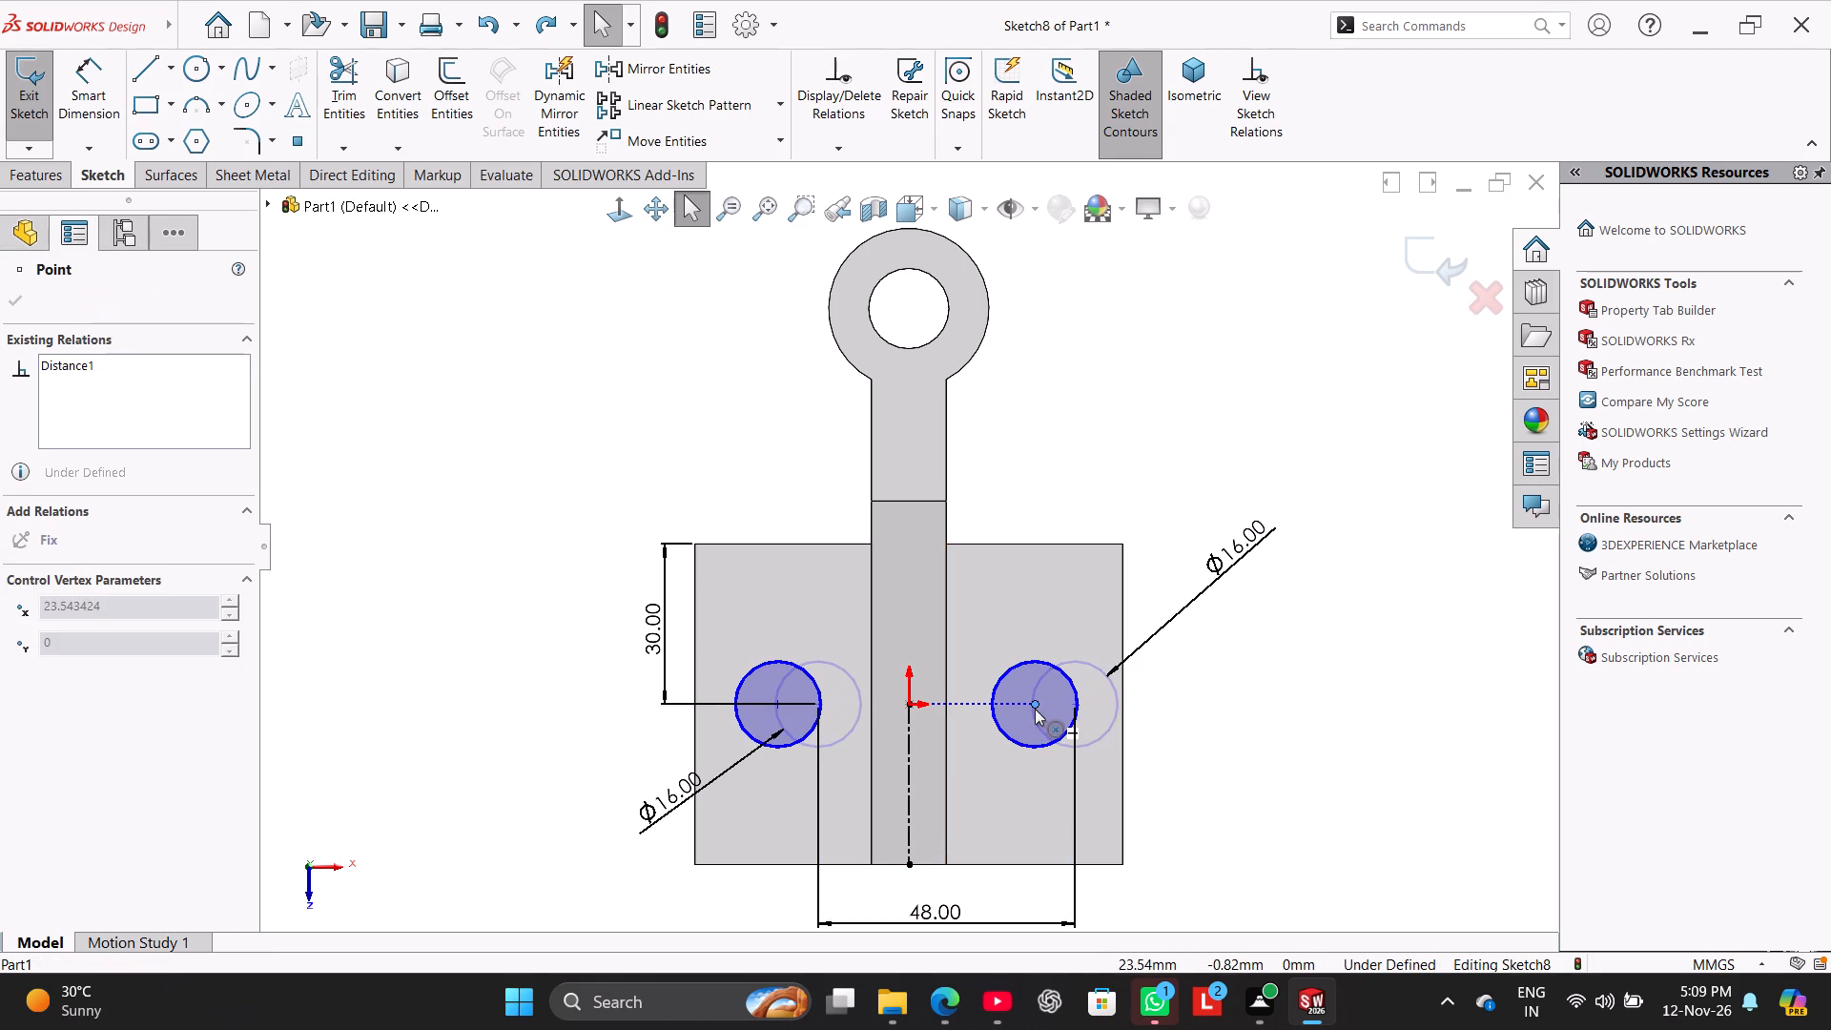
{"action": "left_click_drag", "start_coordinate": [1035, 709], "coordinate": [1039, 709]}
{"action": "left_click", "coordinate": [487, 369]}
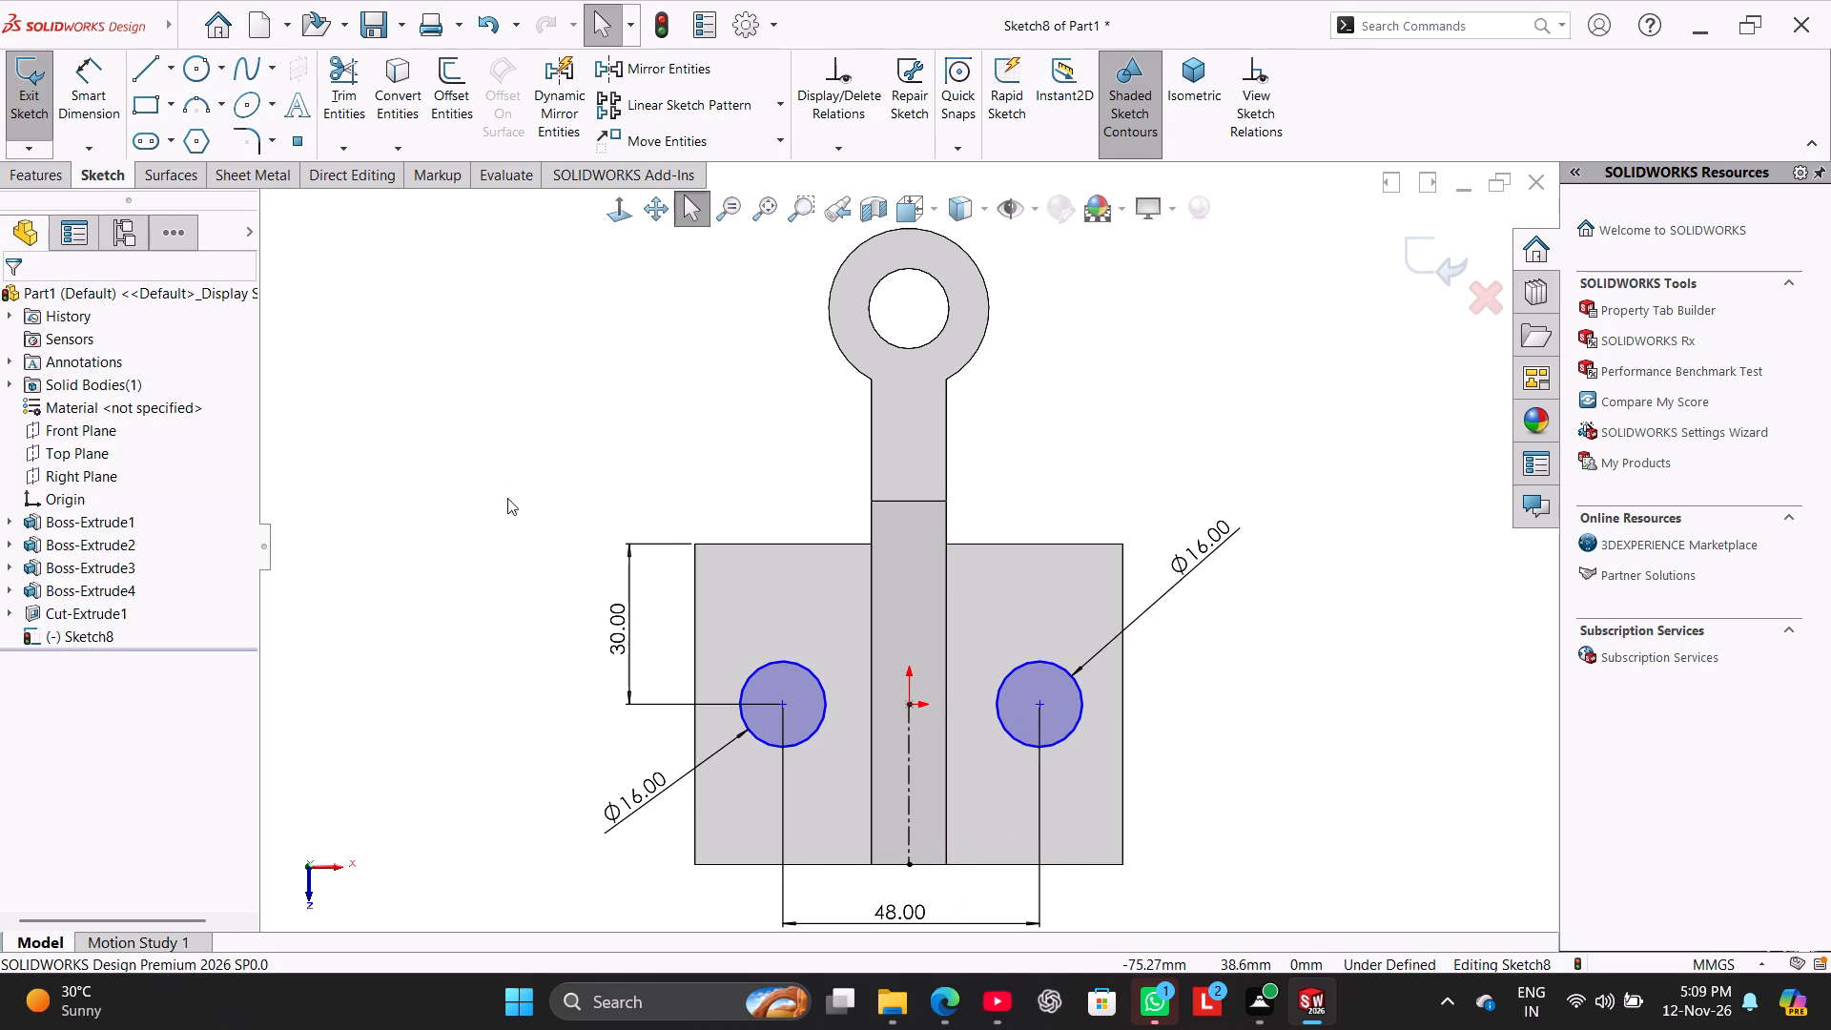
Dimension the distance from the origin to the centre of the circle on its positive X side as 48/2 mm.
{"action": "left_click_drag", "start_coordinate": [68, 94], "coordinate": [79, 113]}
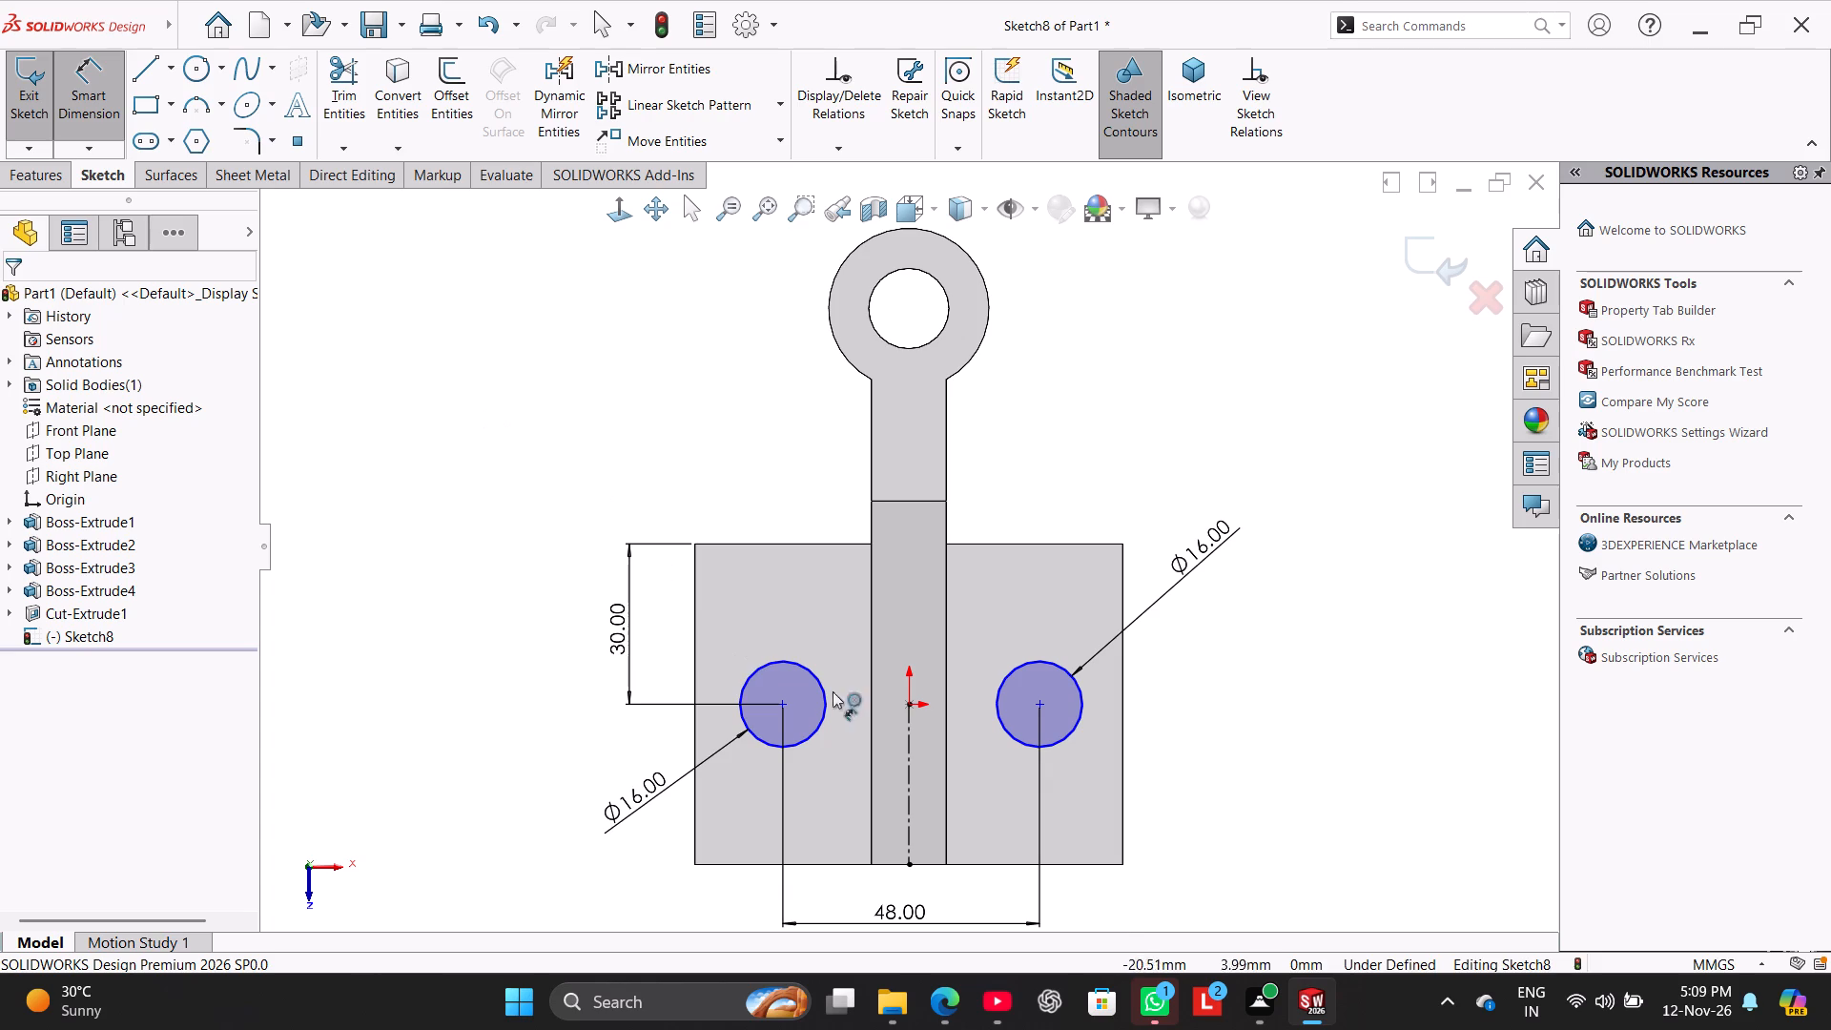
{"action": "left_click", "coordinate": [912, 703]}
{"action": "left_click", "coordinate": [1039, 703]}
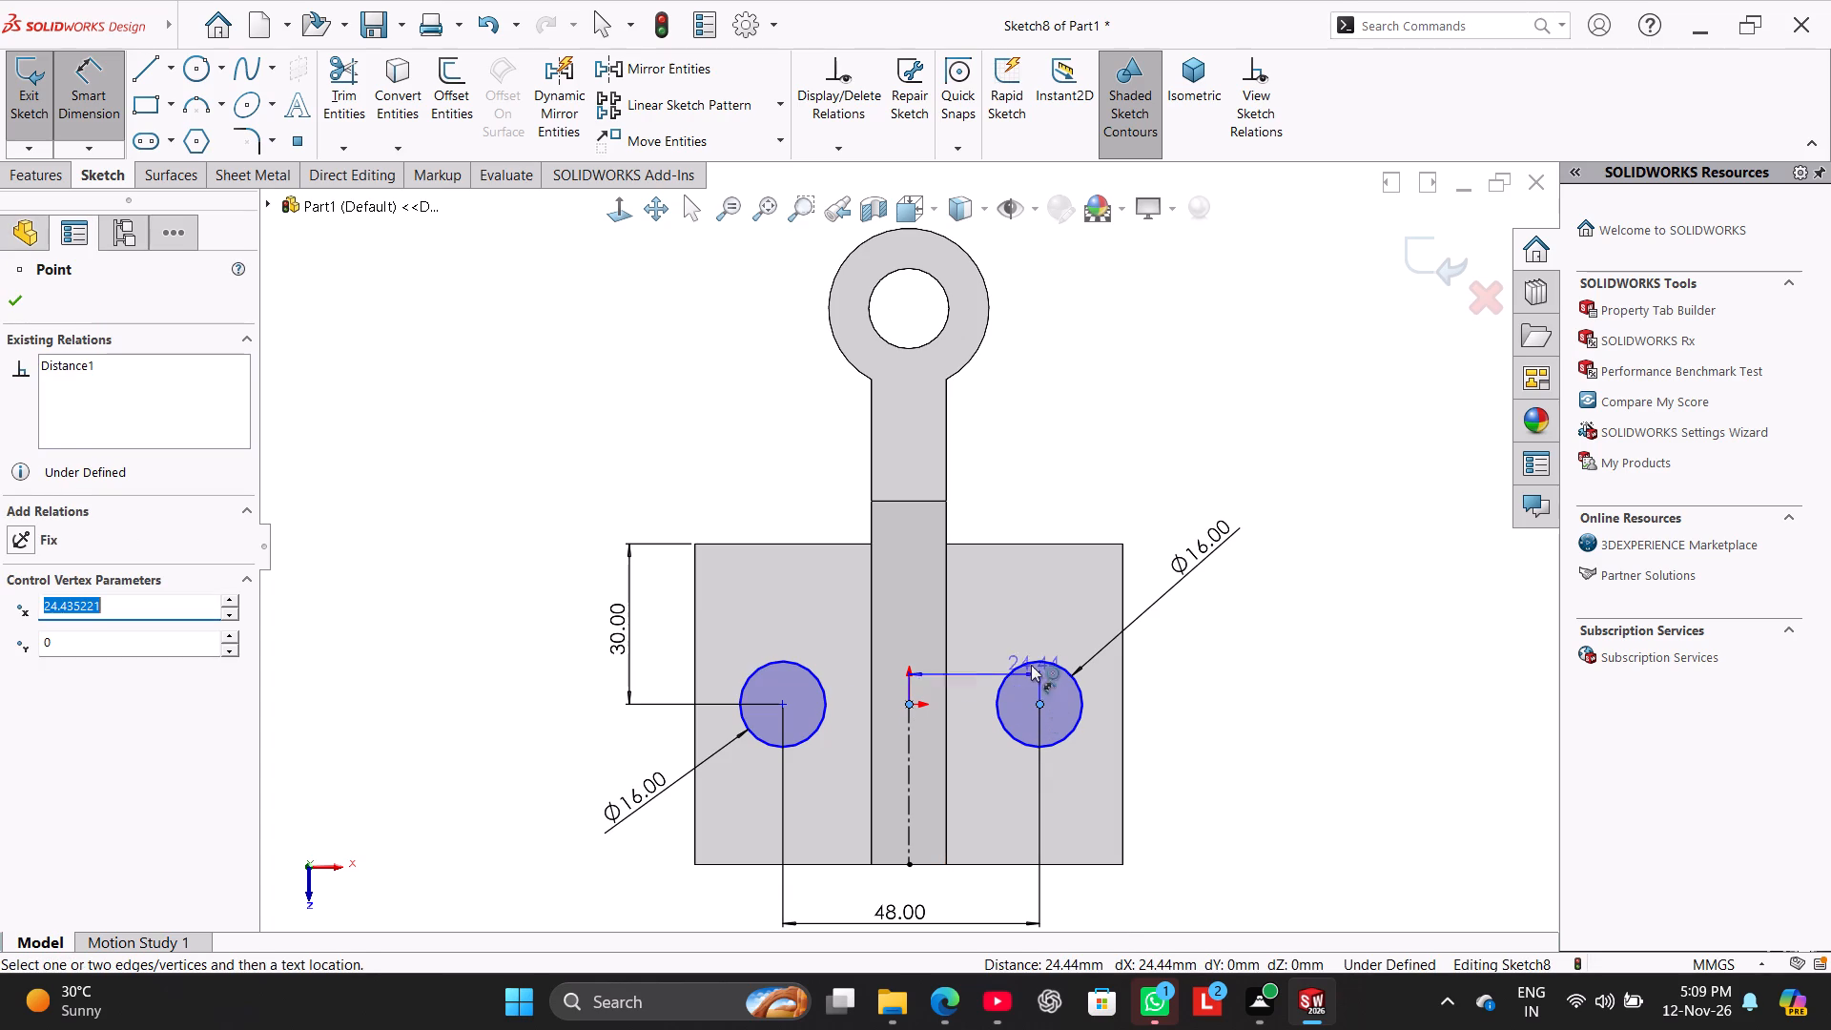
{"action": "left_click", "coordinate": [1018, 628]}
{"action": "type", "text": "48/2"}
{"action": "key", "text": "Return"}
{"action": "right_click", "coordinate": [1163, 358]}
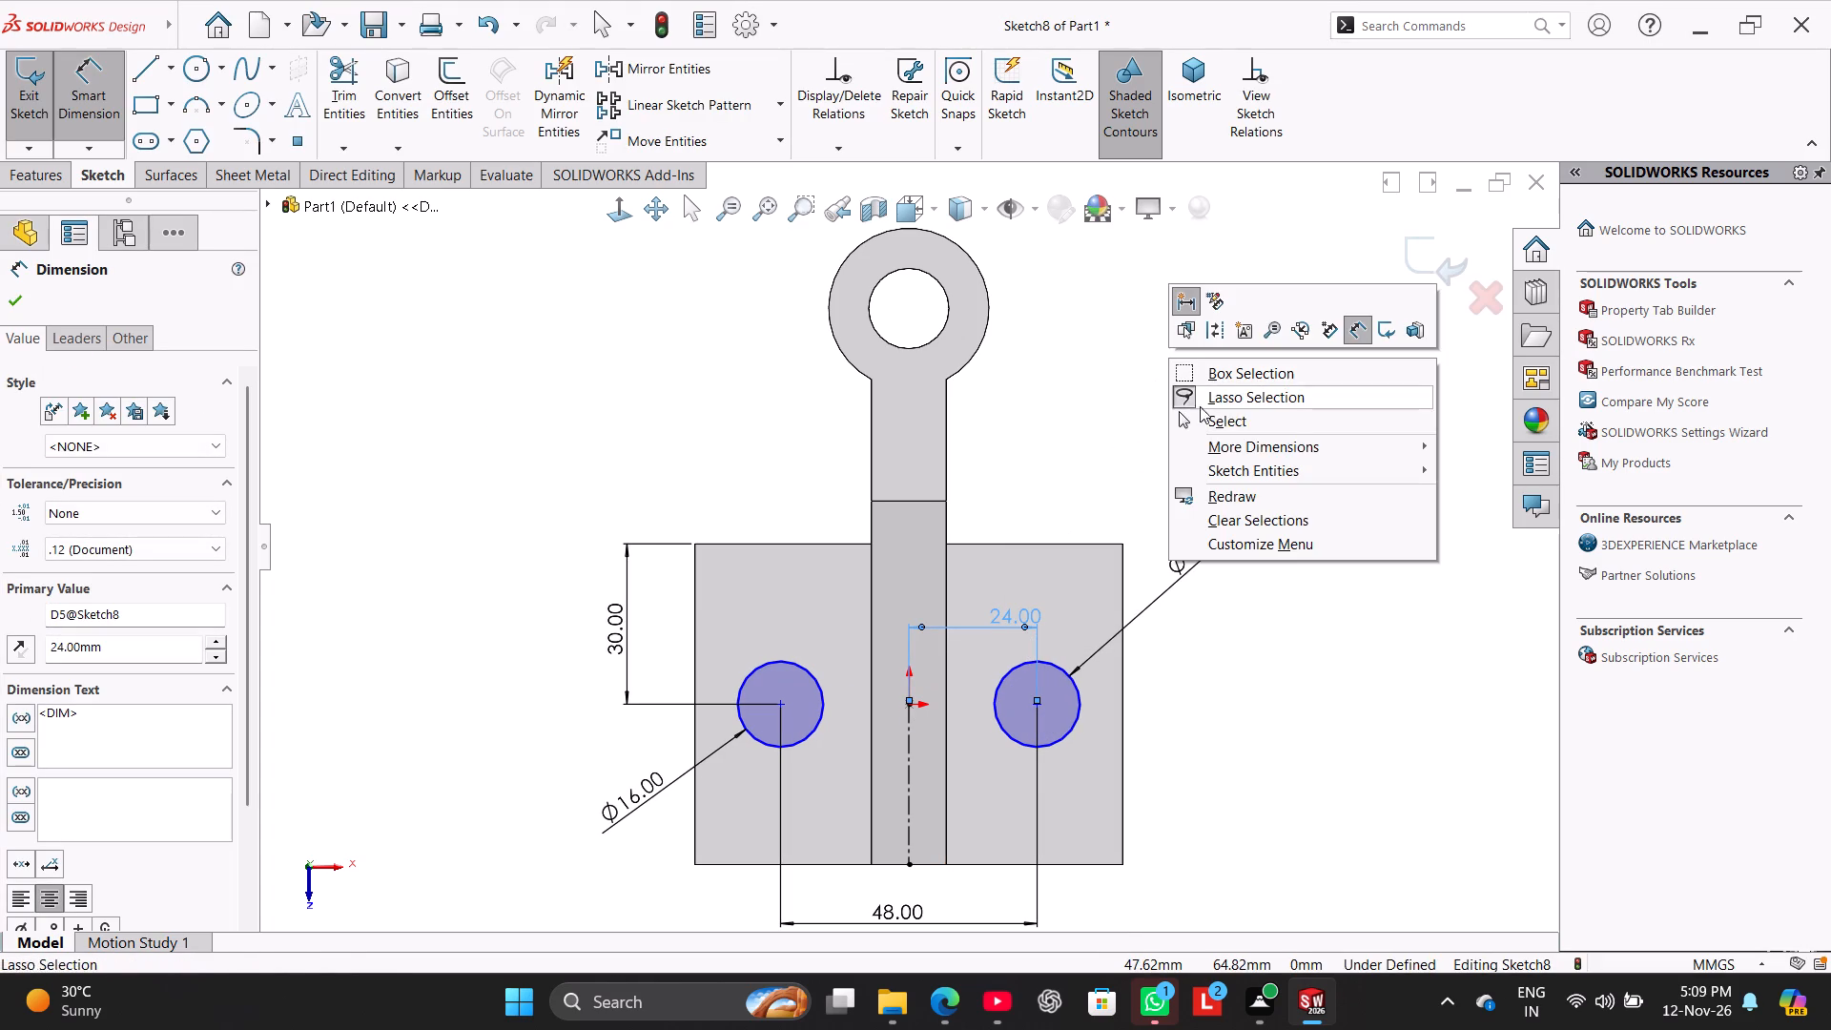
{"action": "left_click", "coordinate": [1217, 426]}
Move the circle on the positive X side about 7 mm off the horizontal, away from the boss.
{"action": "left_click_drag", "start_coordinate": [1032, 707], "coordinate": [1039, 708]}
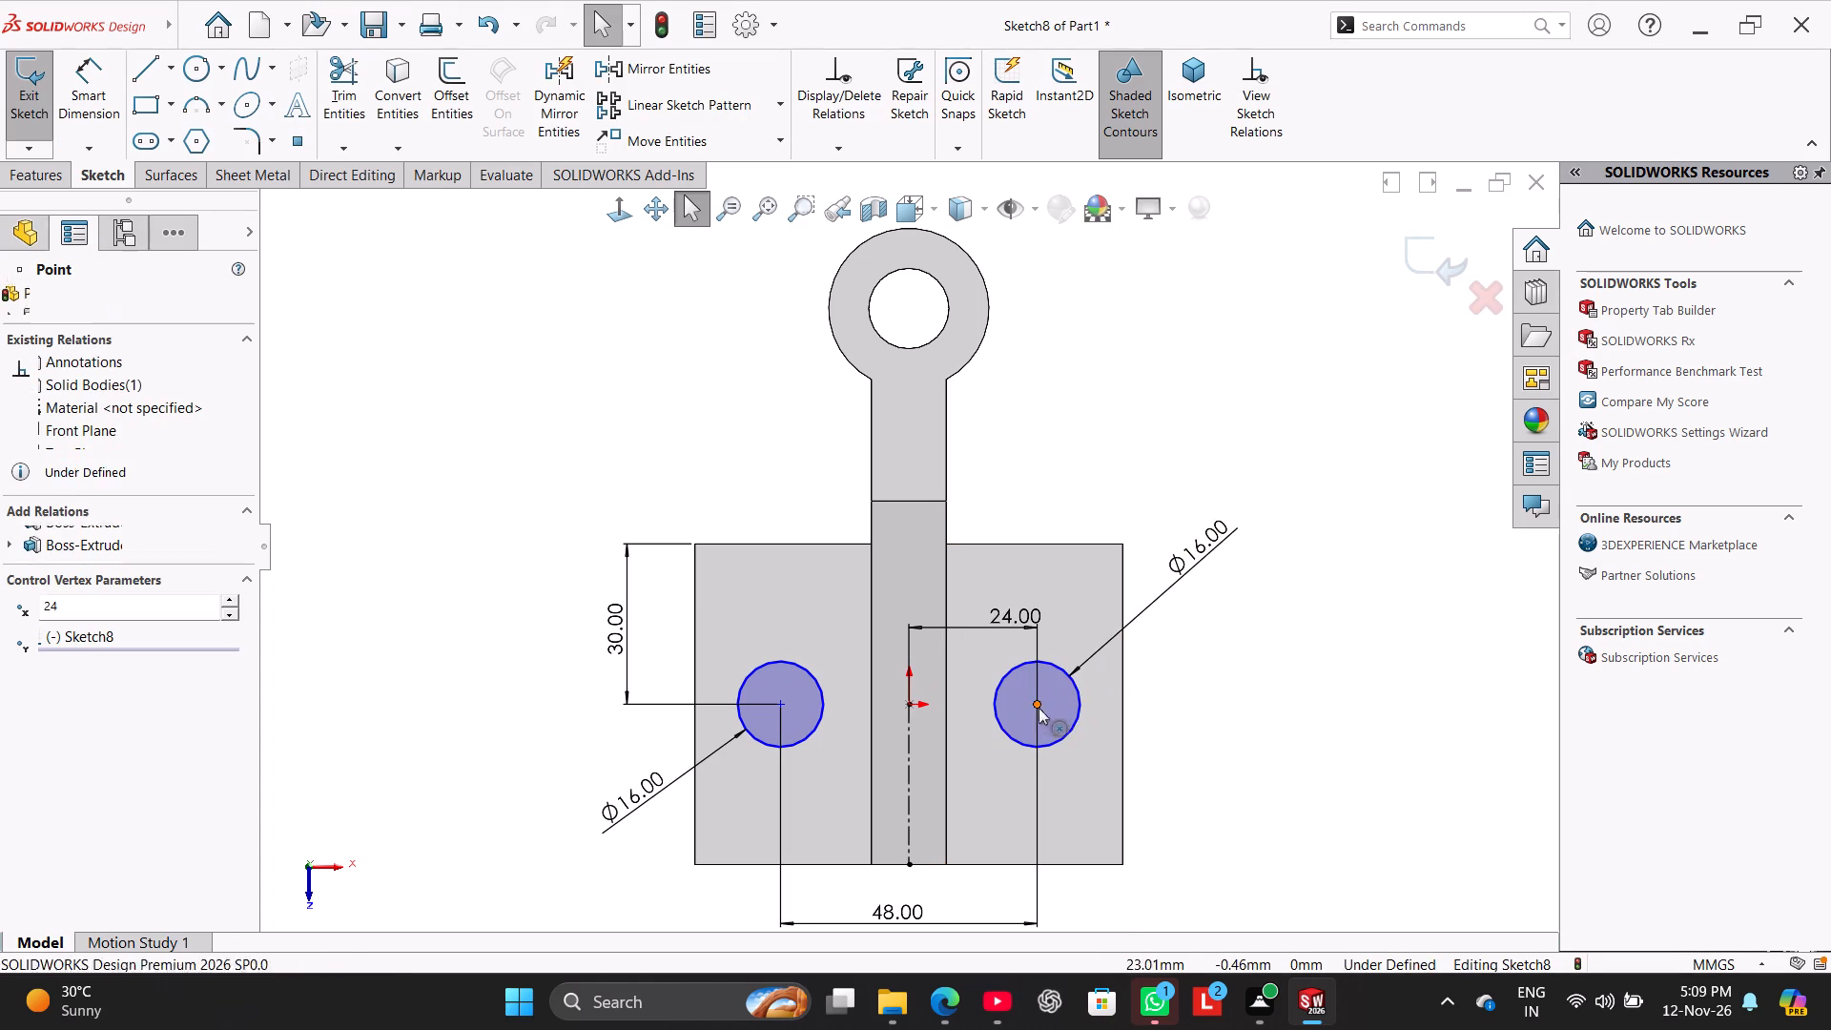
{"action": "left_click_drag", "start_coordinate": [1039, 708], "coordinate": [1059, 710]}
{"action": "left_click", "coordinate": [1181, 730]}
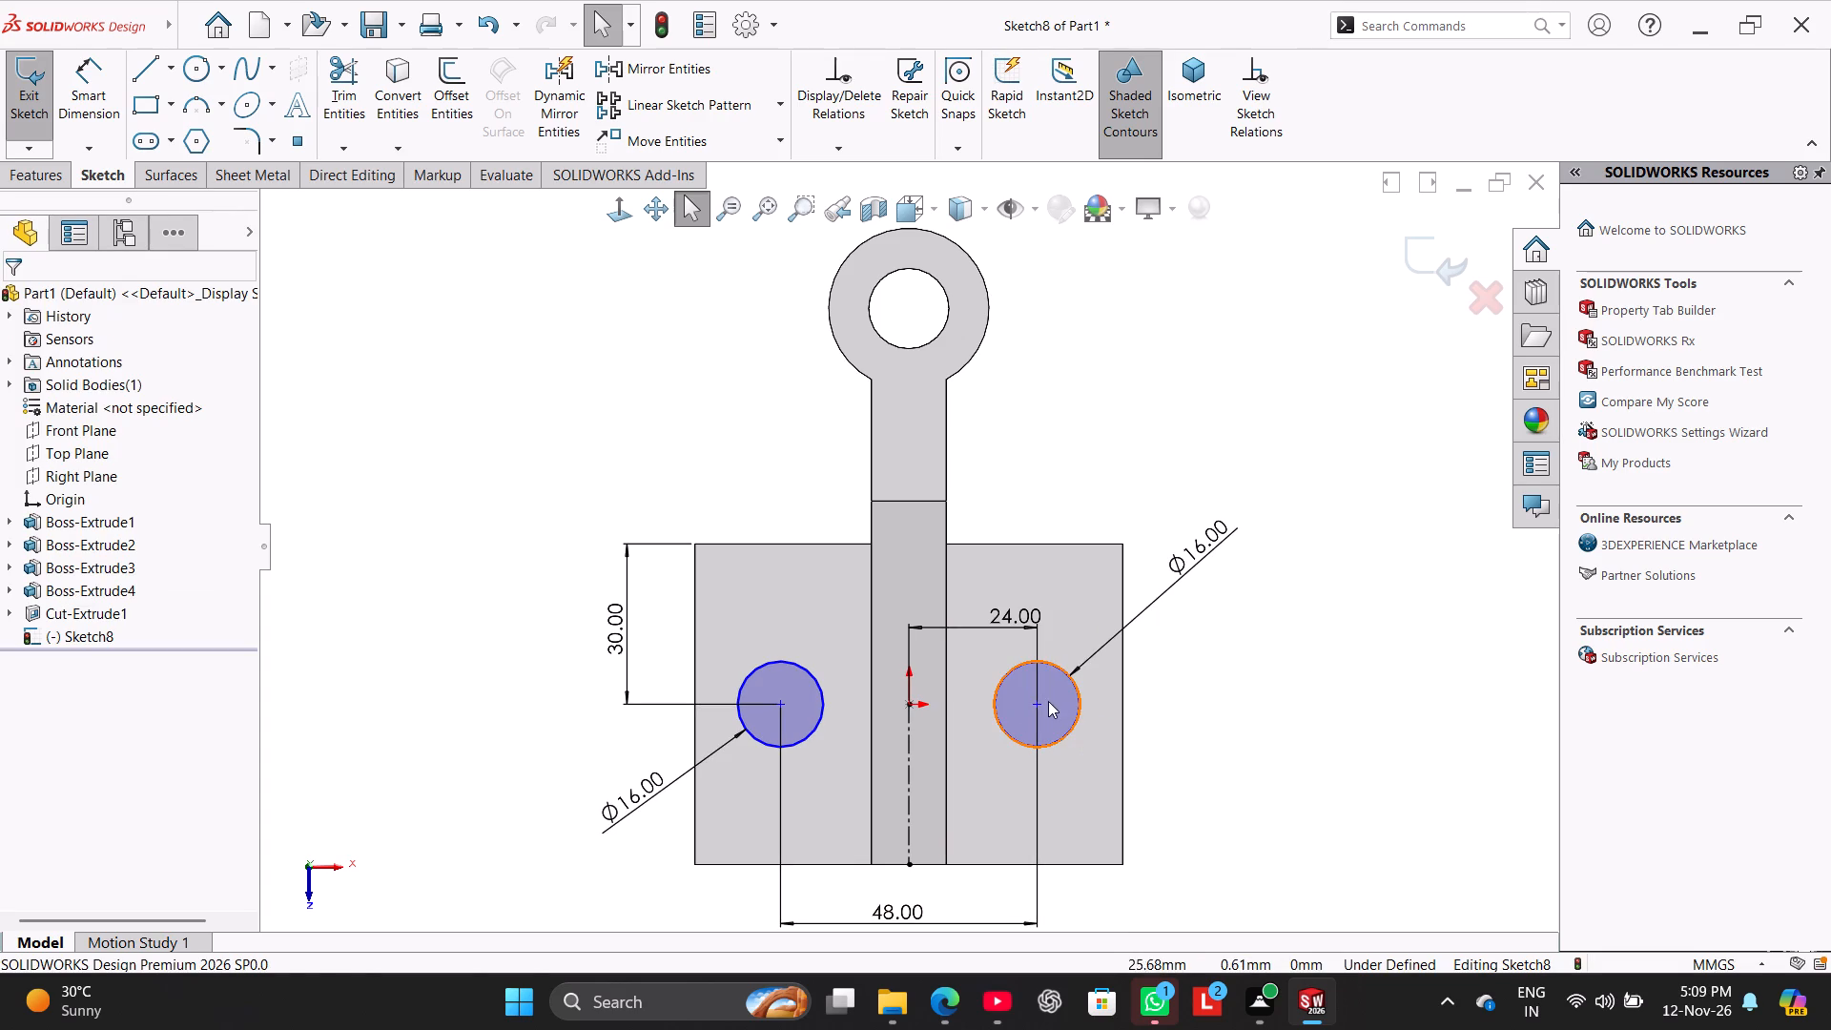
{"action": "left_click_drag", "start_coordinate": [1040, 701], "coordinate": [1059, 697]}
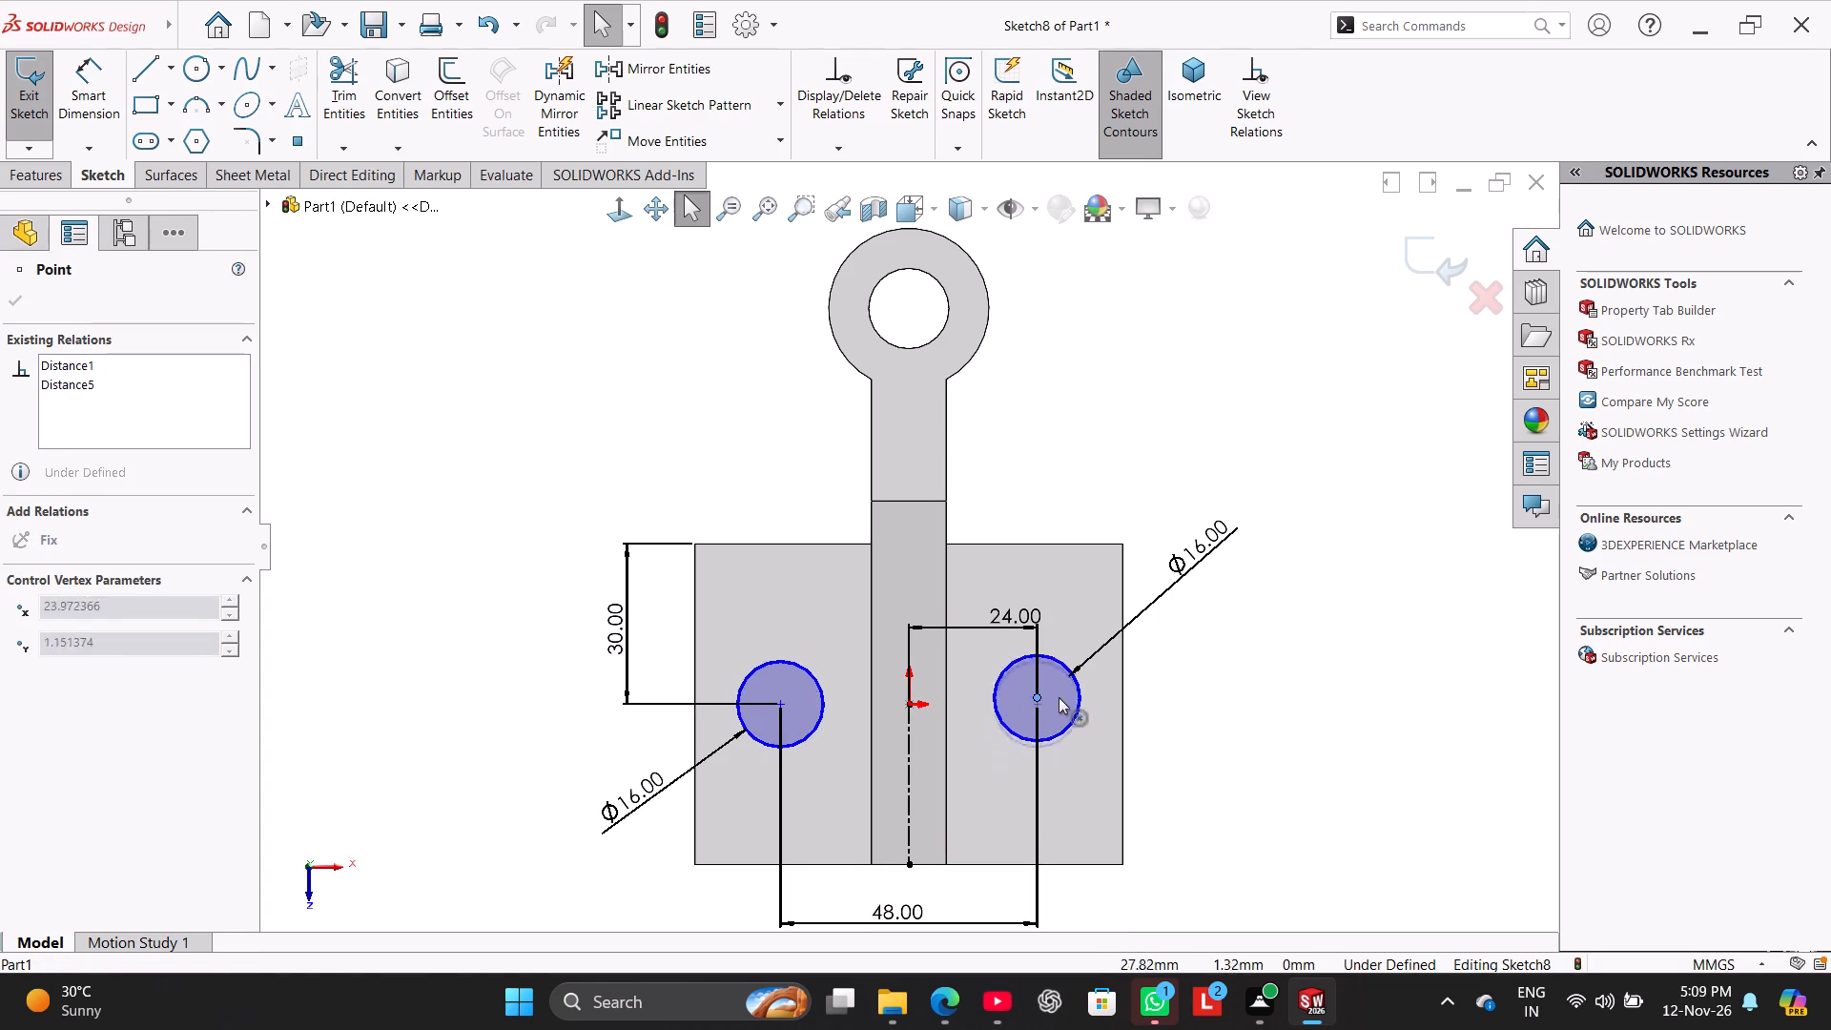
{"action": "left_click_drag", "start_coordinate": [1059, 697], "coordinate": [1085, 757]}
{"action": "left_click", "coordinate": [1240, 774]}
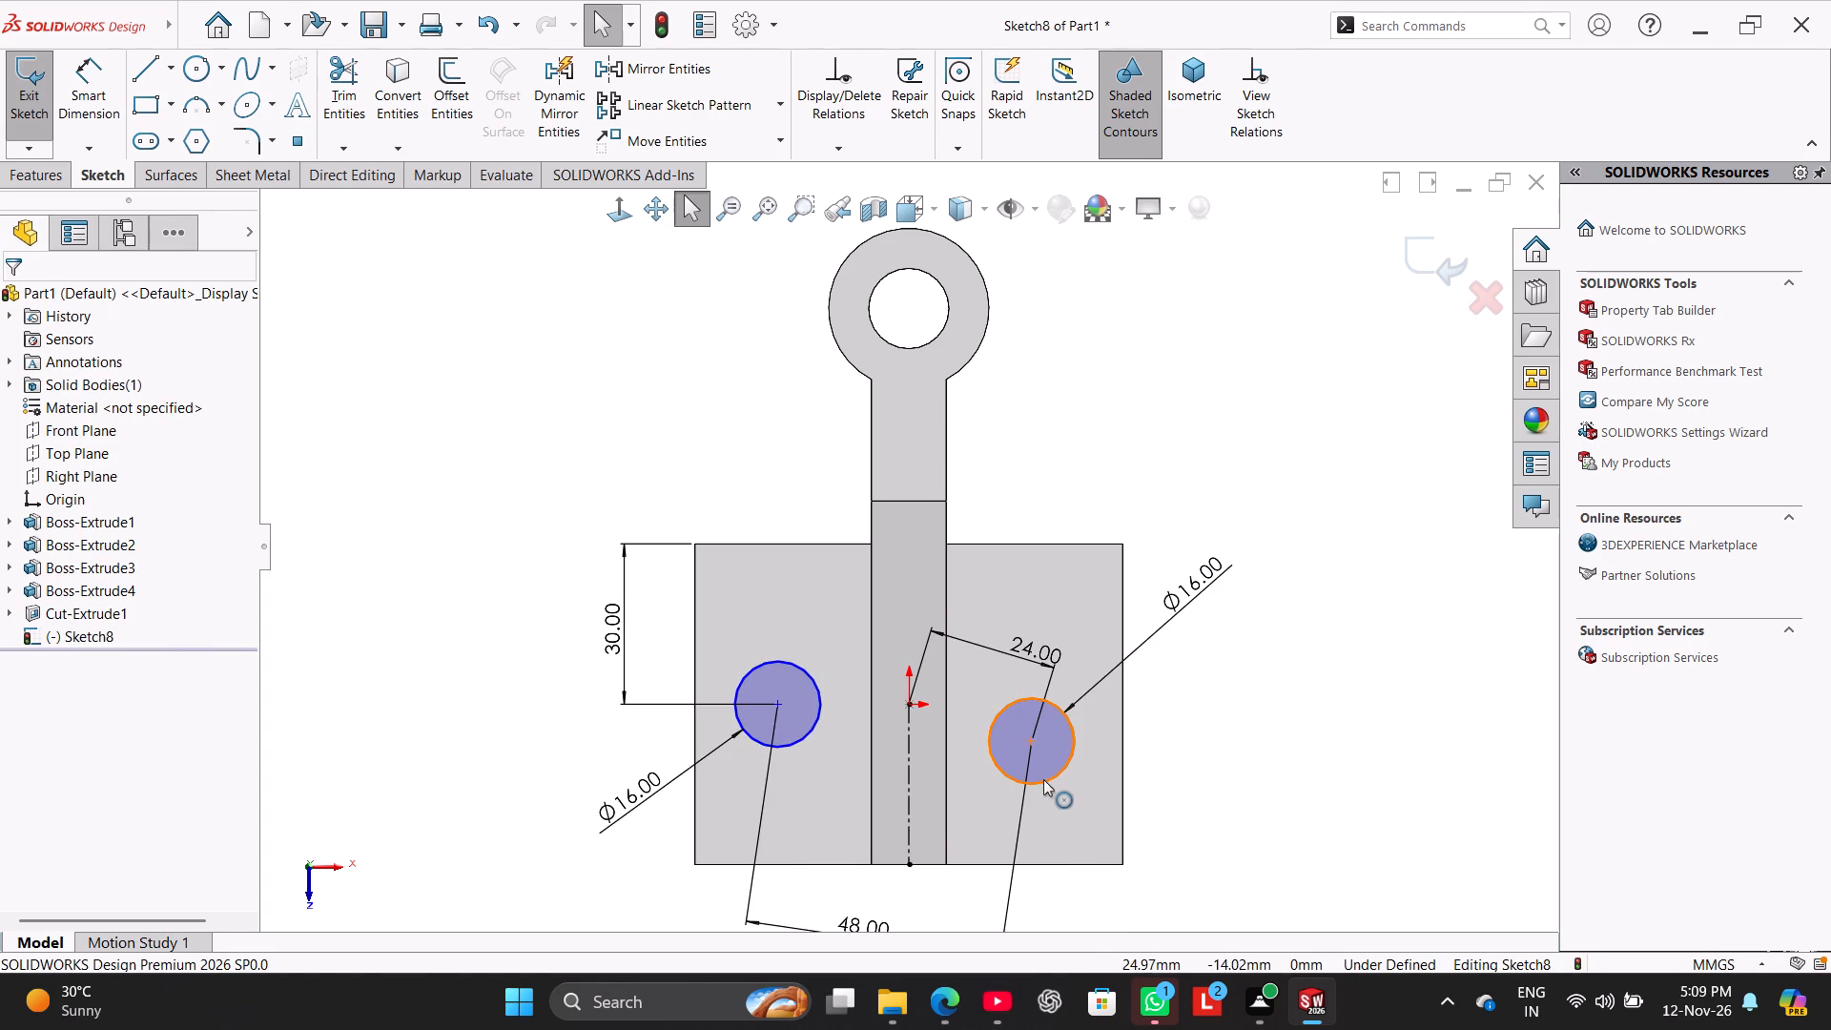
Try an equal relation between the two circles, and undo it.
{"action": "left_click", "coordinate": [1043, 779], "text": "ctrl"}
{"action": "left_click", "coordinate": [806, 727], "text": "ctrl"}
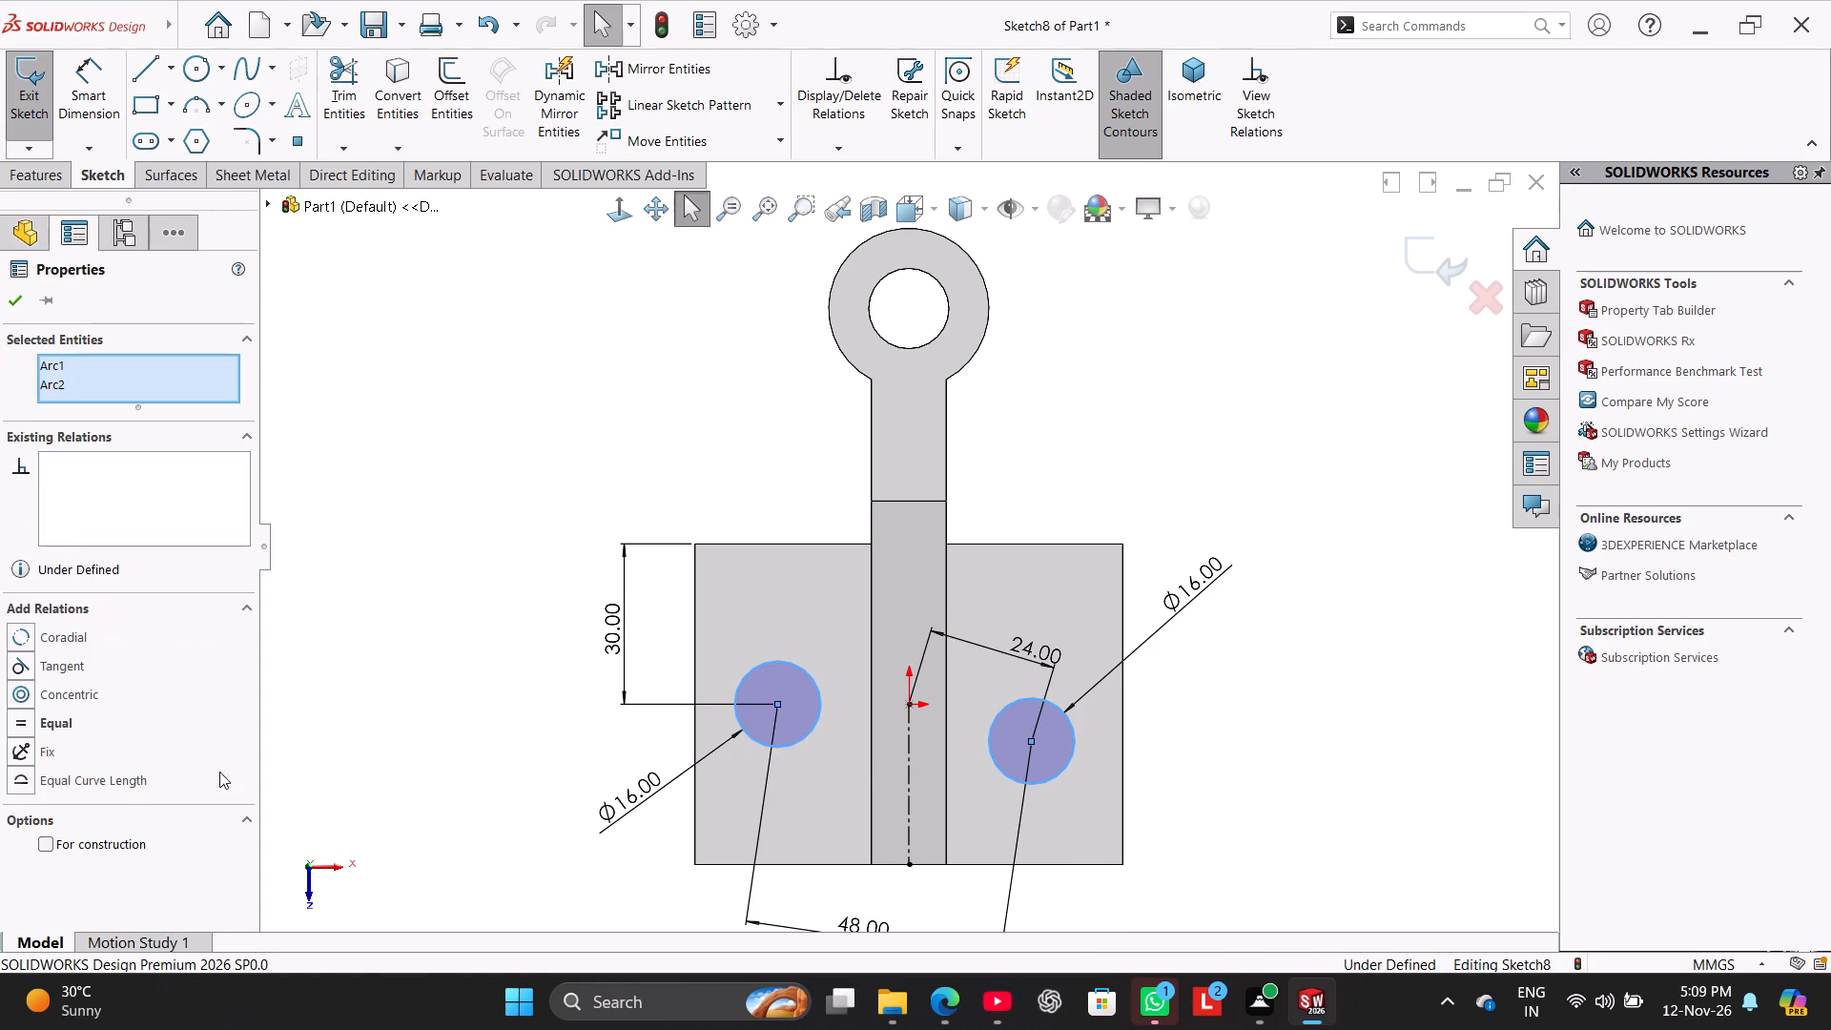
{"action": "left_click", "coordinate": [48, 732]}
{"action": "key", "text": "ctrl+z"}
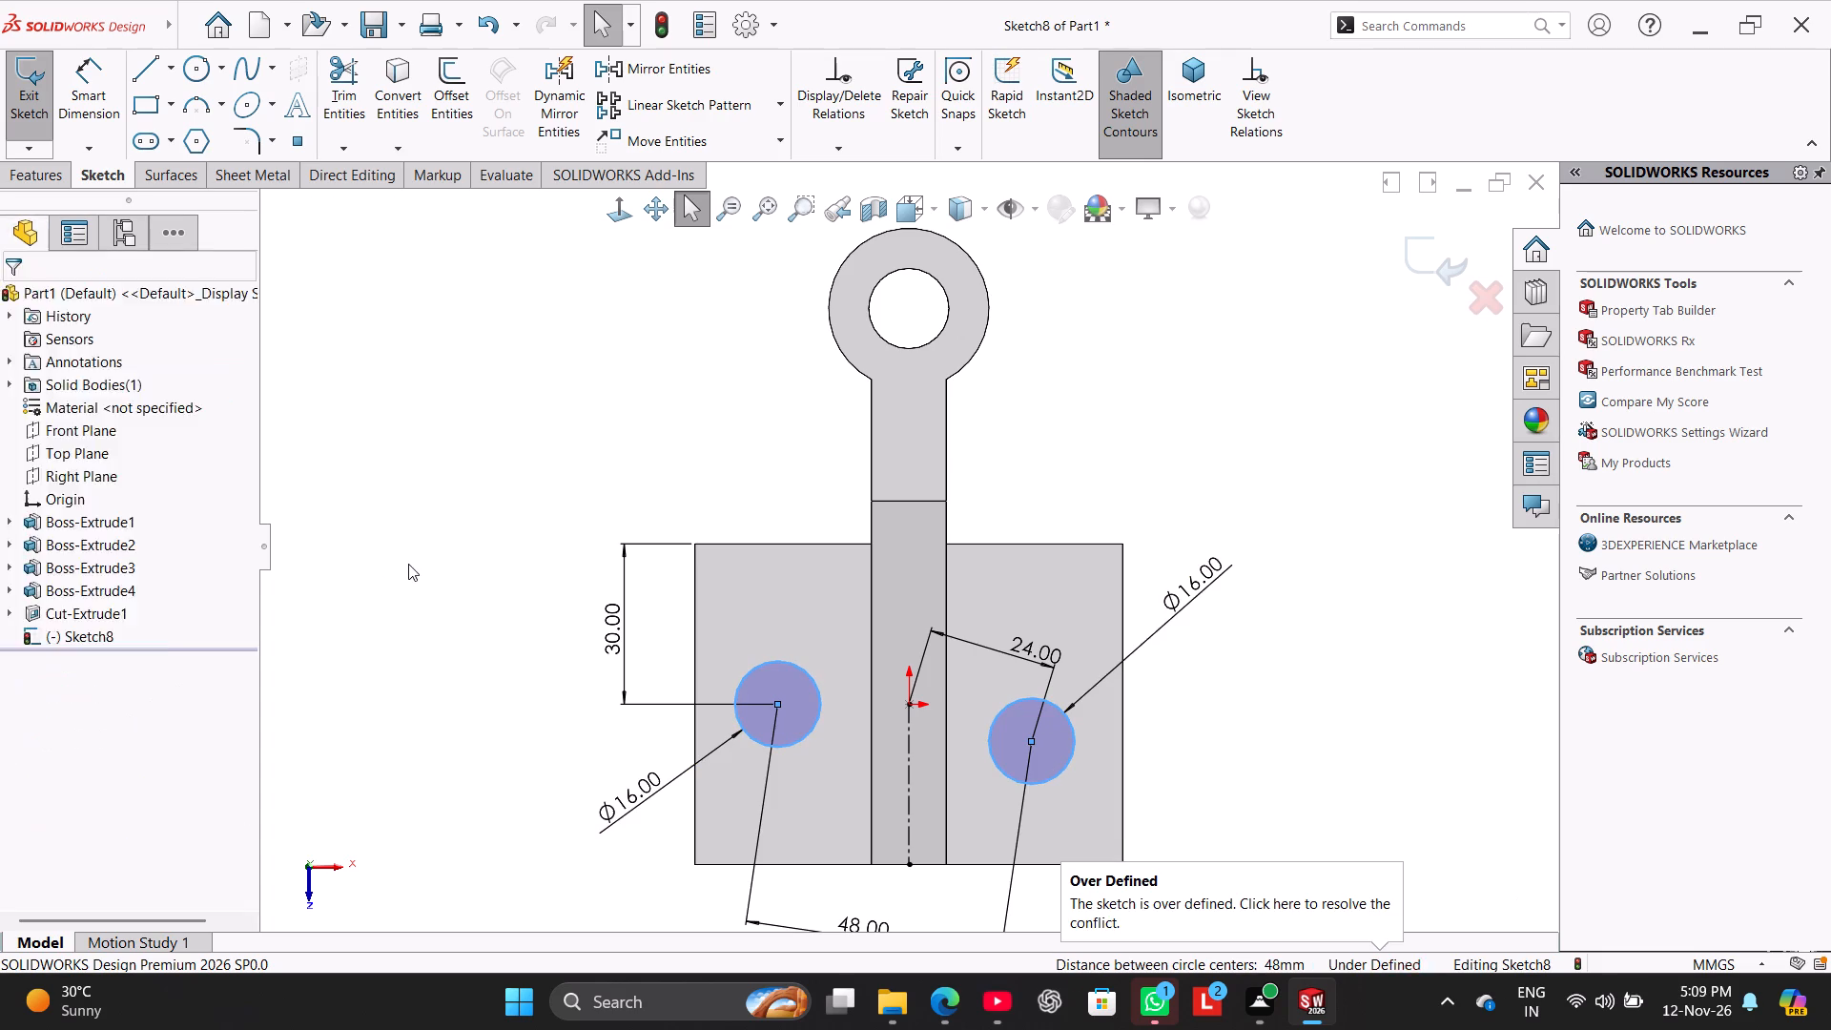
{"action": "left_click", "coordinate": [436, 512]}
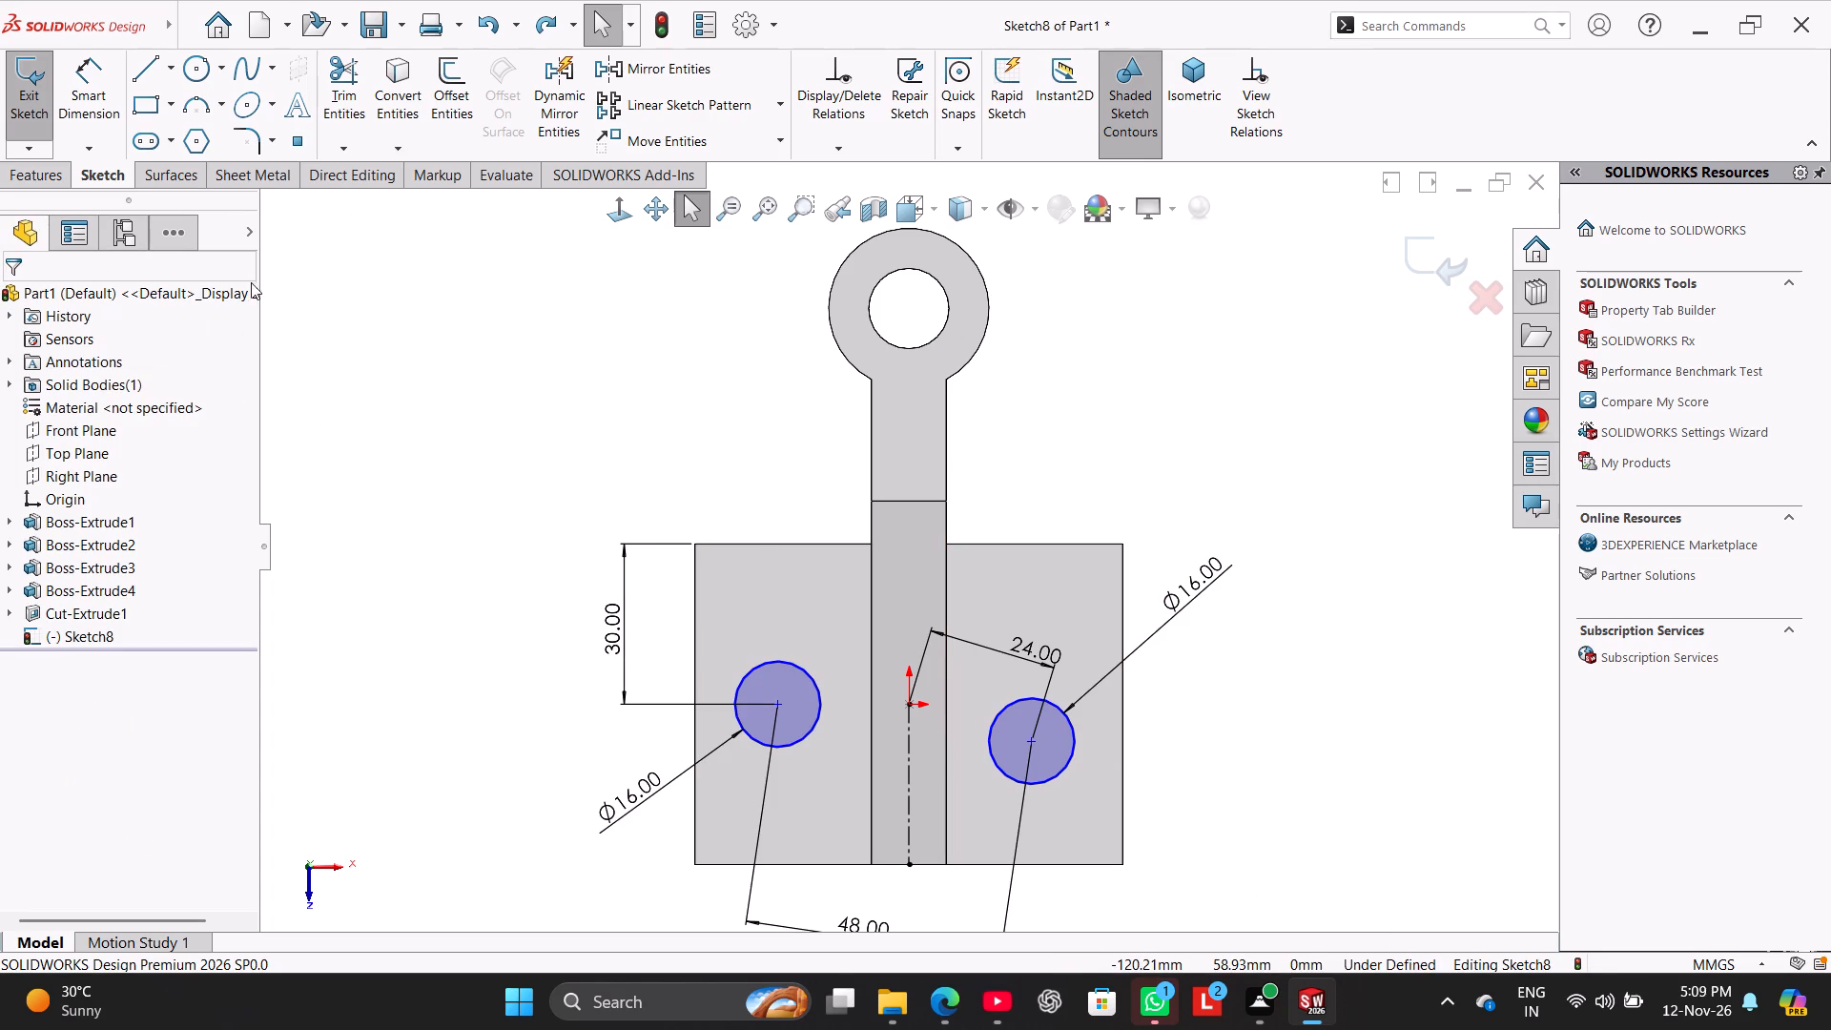
Draw a centerline between the two circle centres and make it horizontal.
{"action": "left_click", "coordinate": [174, 72]}
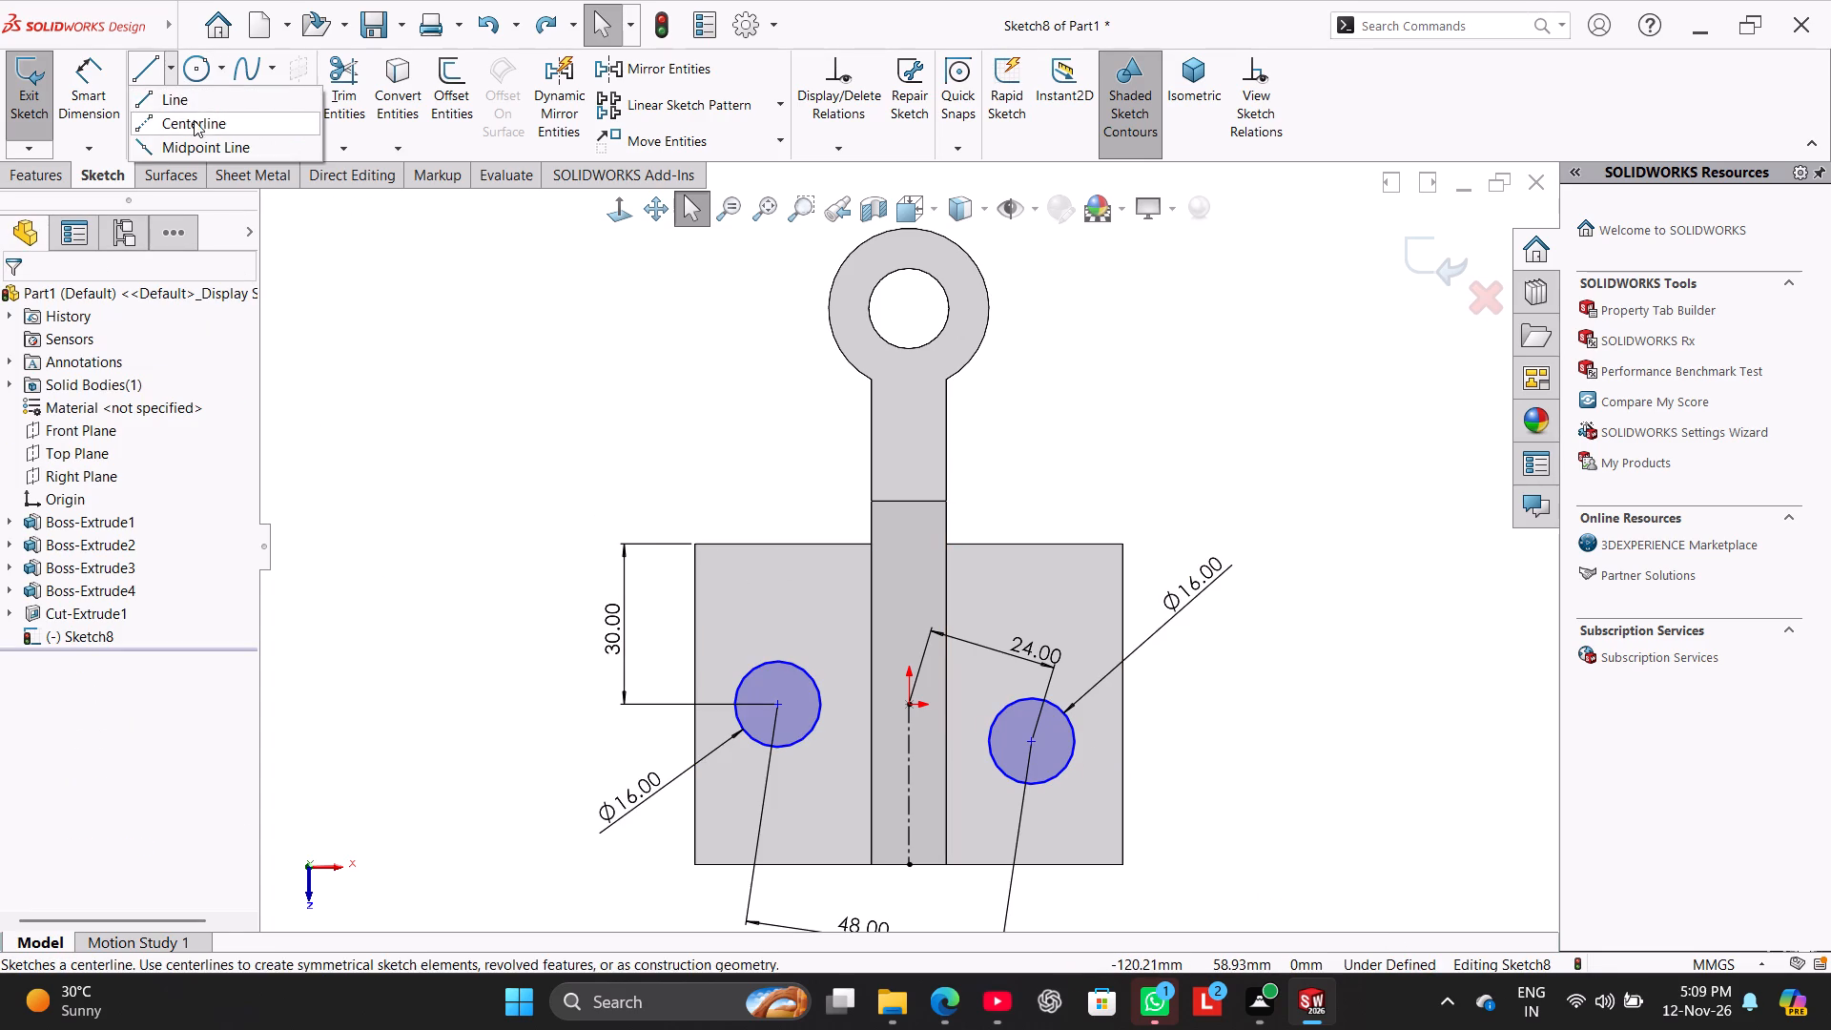
{"action": "left_click", "coordinate": [195, 120]}
{"action": "left_click", "coordinate": [778, 704]}
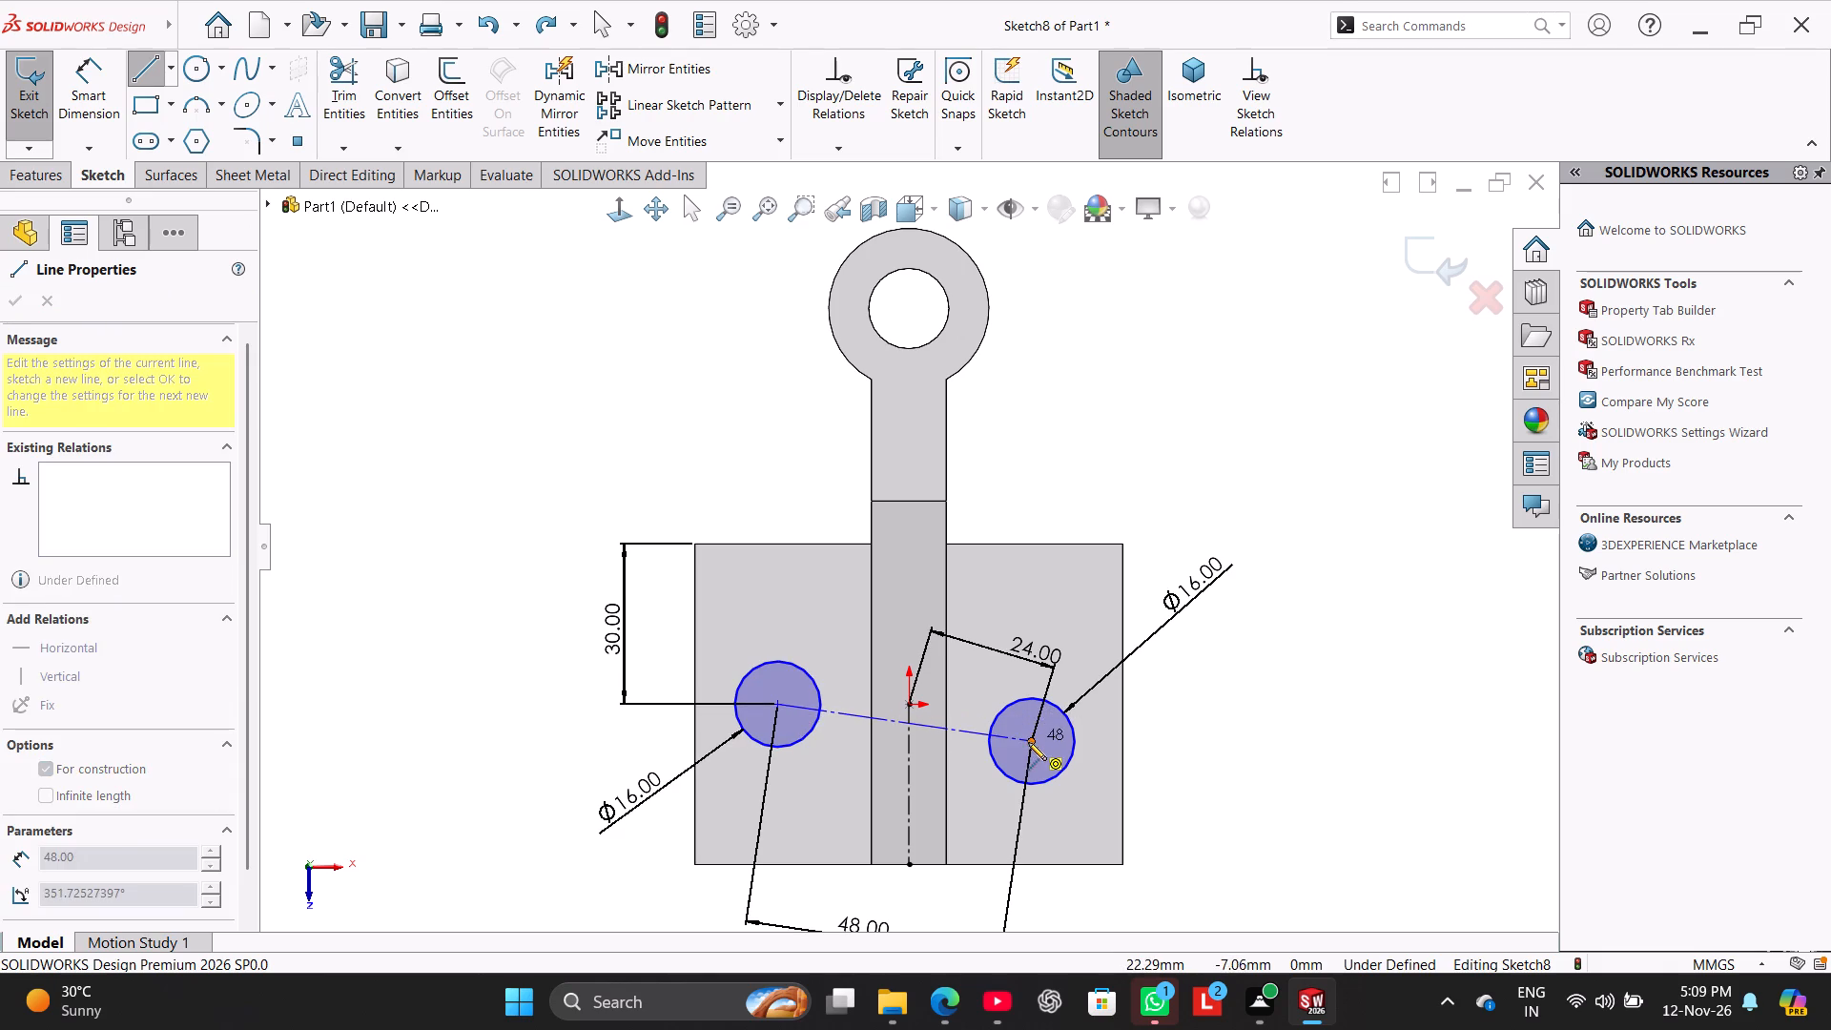
{"action": "left_click", "coordinate": [1028, 742]}
{"action": "right_click", "coordinate": [1016, 478]}
{"action": "left_click", "coordinate": [1044, 486]}
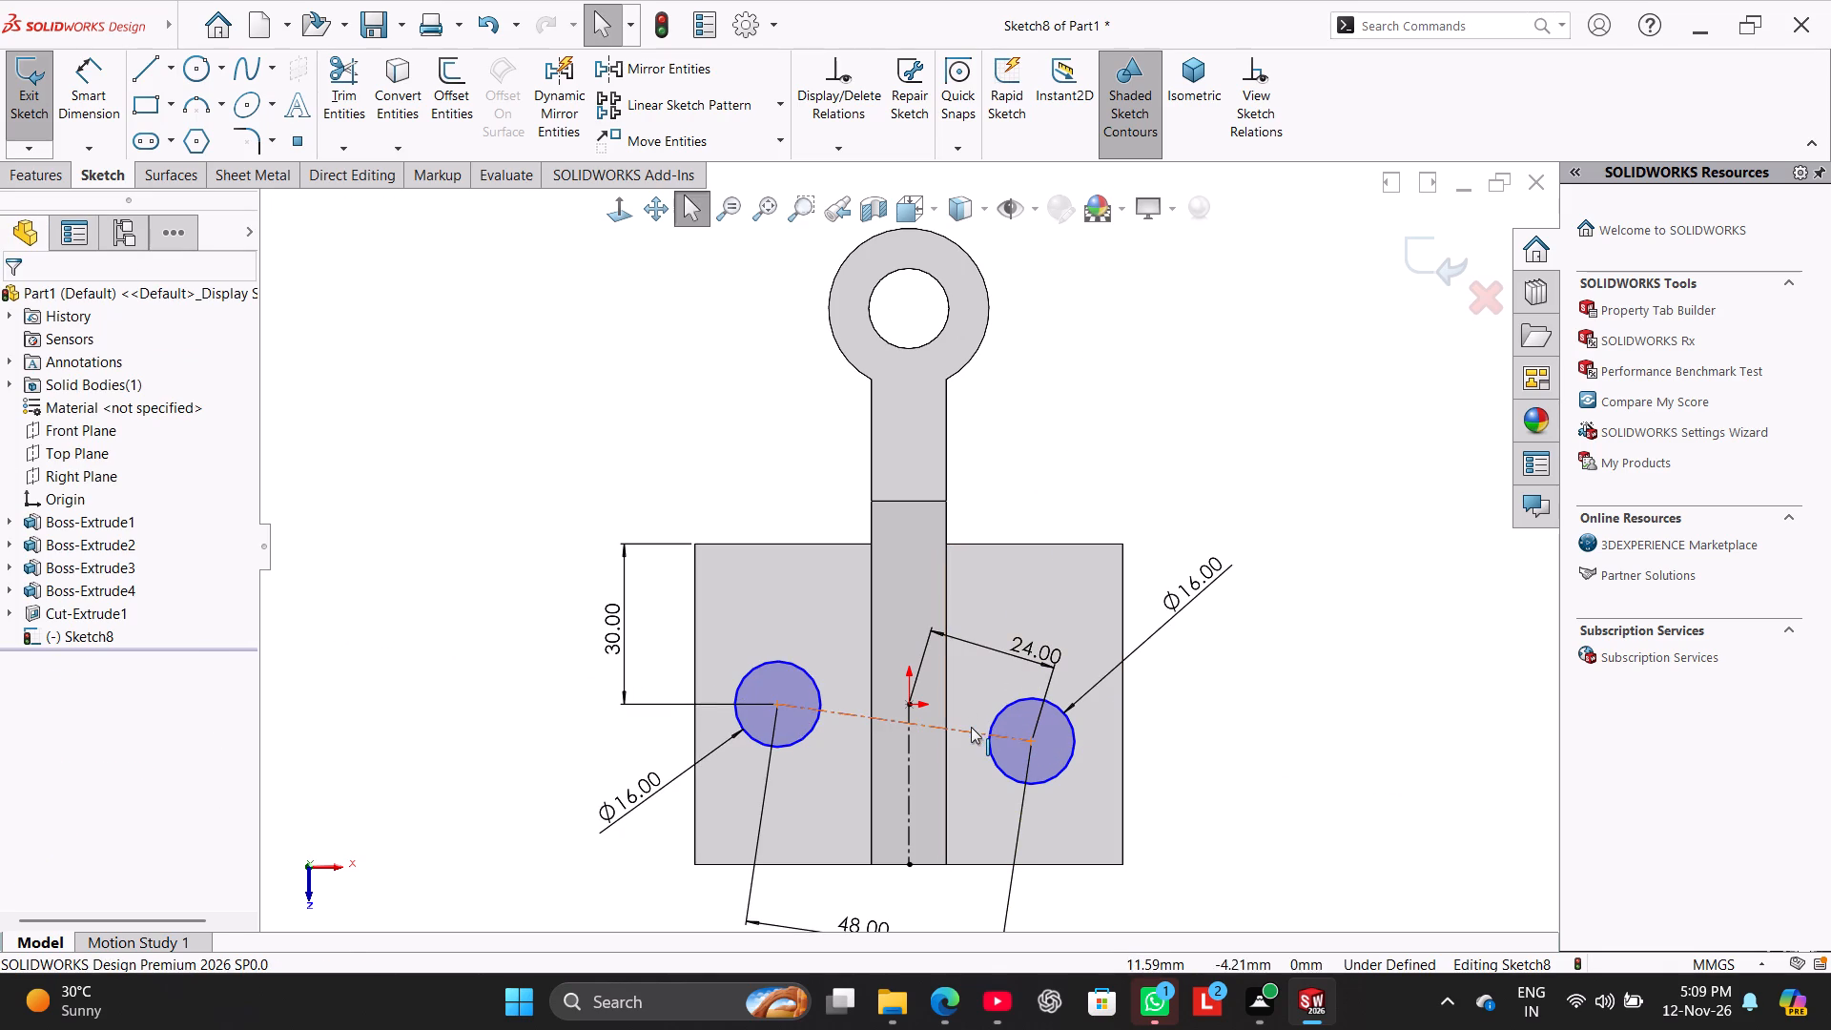
{"action": "right_click", "coordinate": [971, 727]}
{"action": "left_click", "coordinate": [992, 595]}
{"action": "left_click", "coordinate": [1009, 408]}
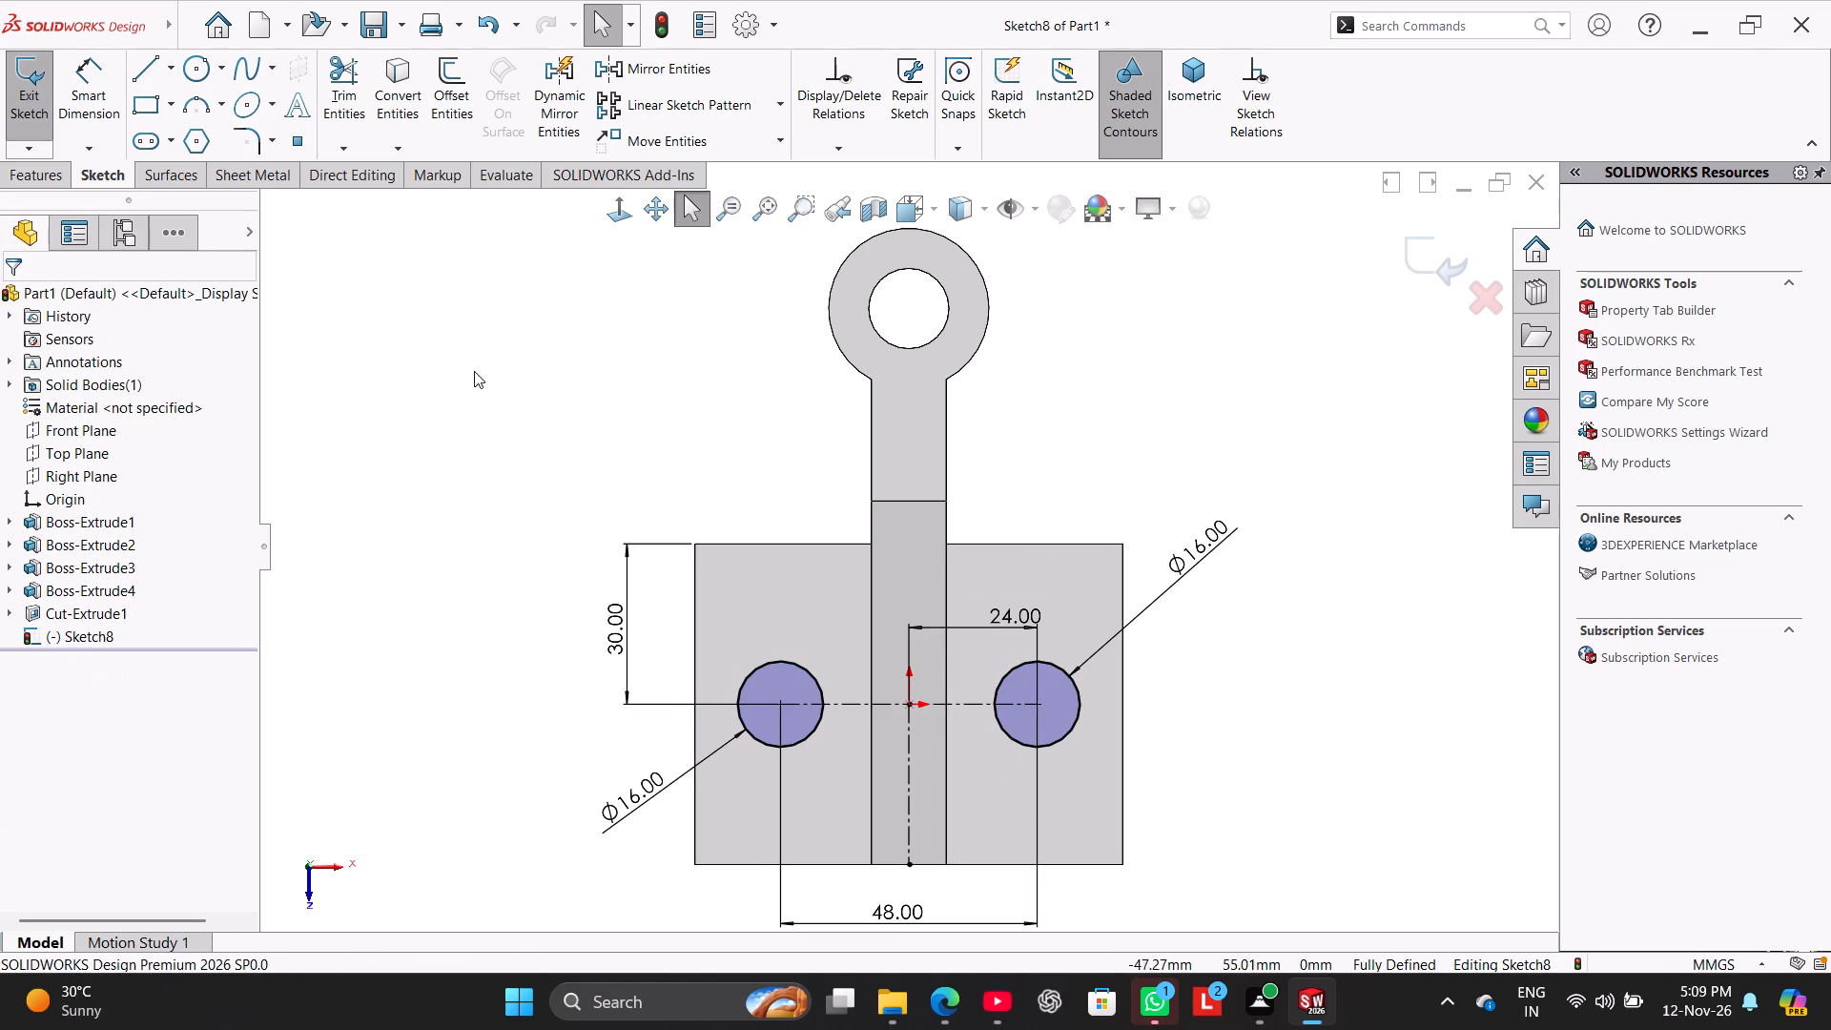
Cut the two 16 mm circles through the slotted base with Extruded Cut set to Through All.
{"action": "left_click", "coordinate": [42, 186]}
{"action": "left_click", "coordinate": [326, 107]}
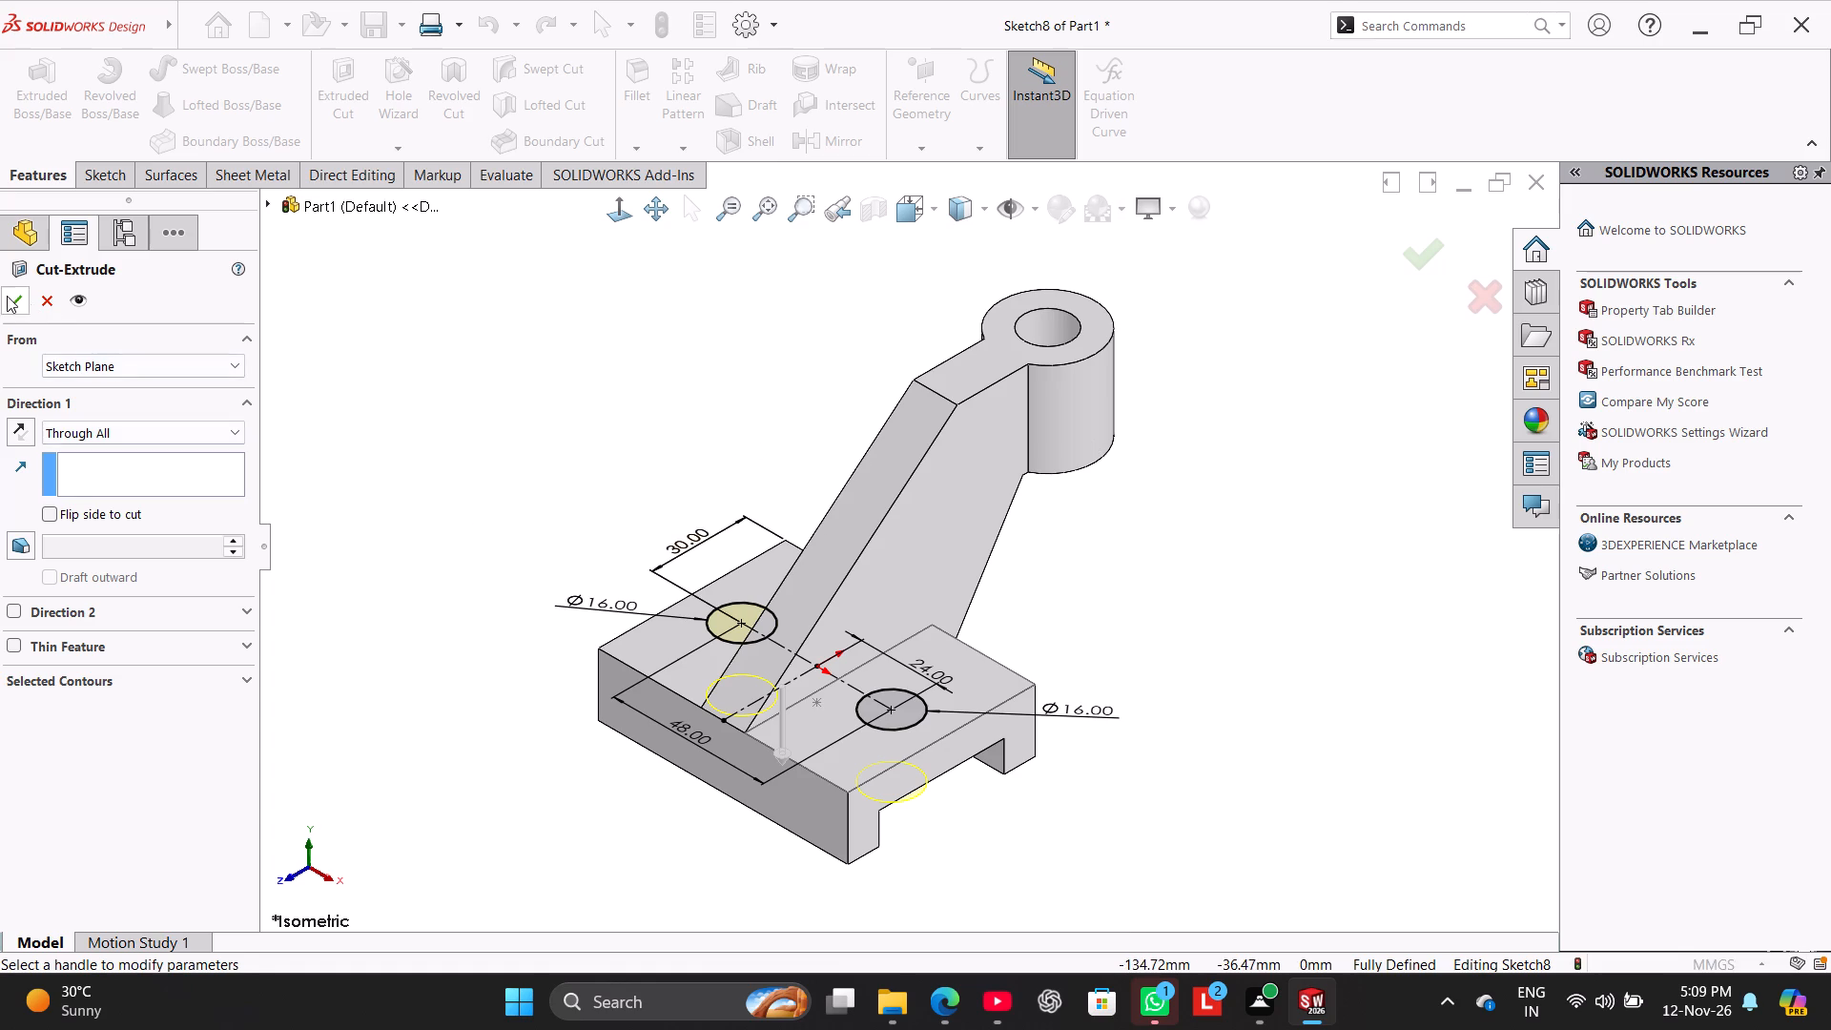
{"action": "left_click", "coordinate": [7, 296]}
{"action": "left_click", "coordinate": [504, 357]}
{"action": "right_click_drag", "start_coordinate": [431, 623], "coordinate": [769, 413]}
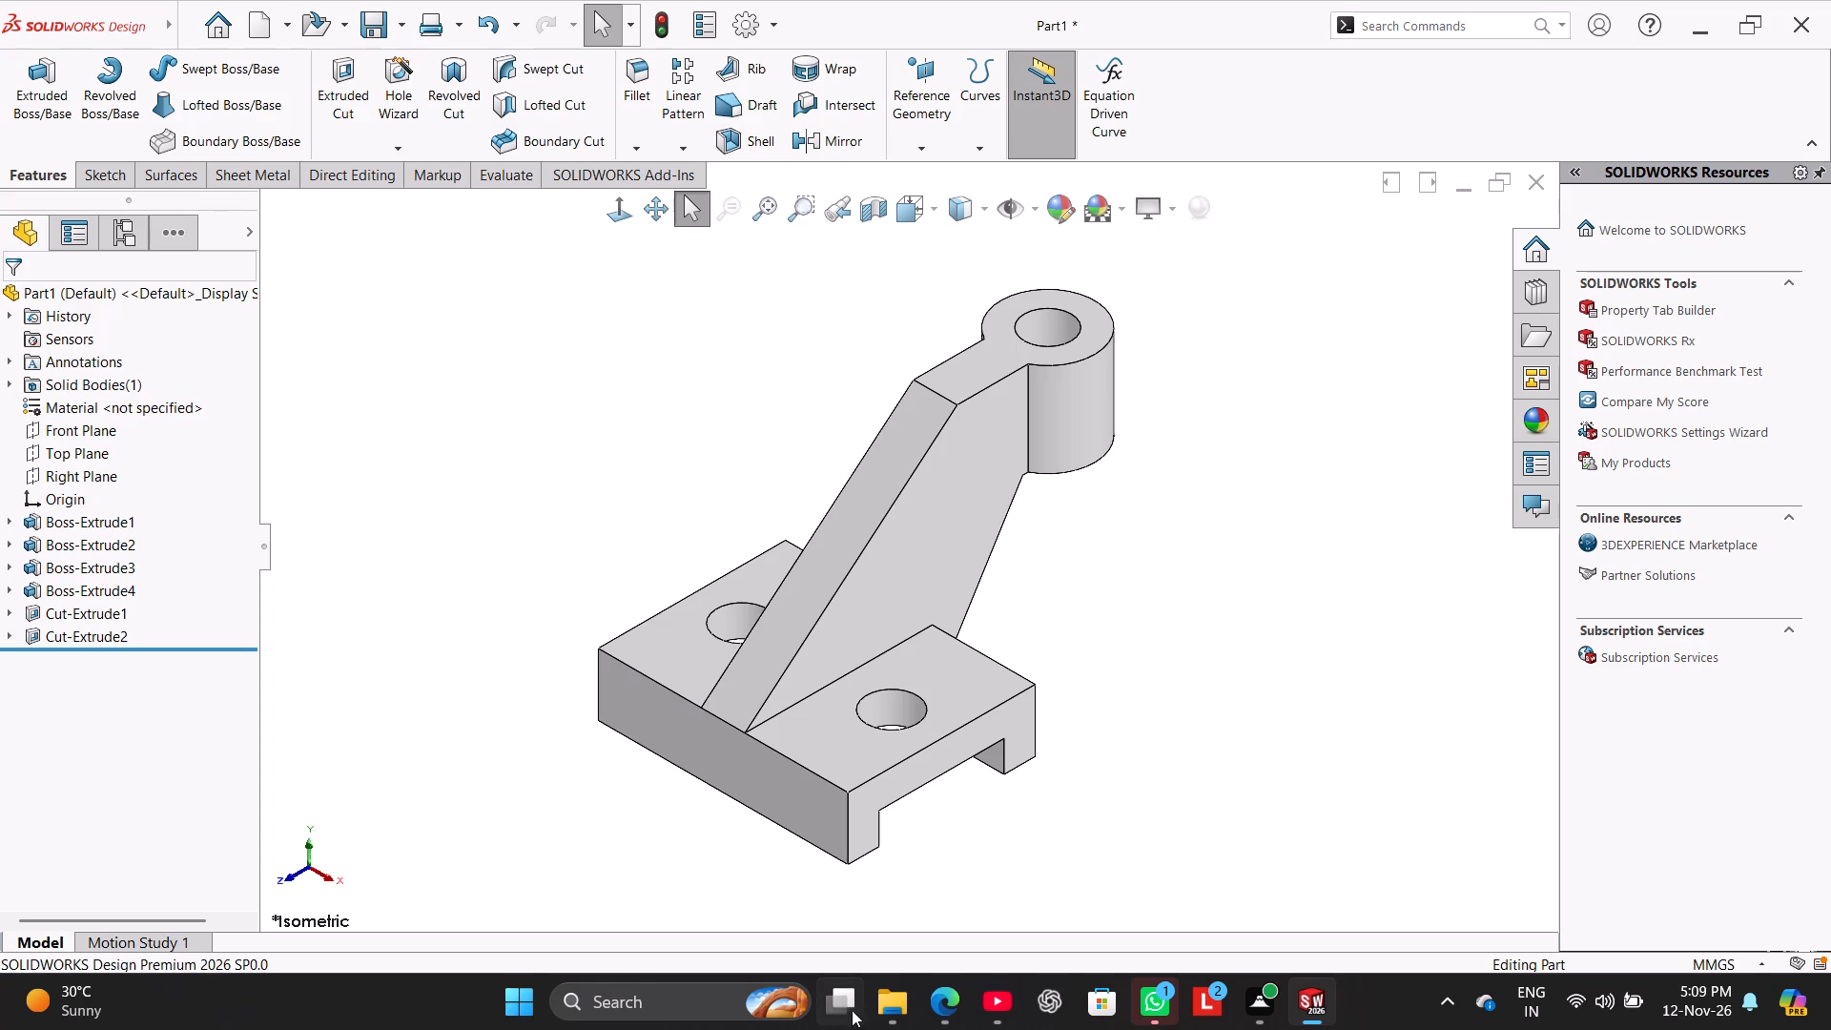
In File Explorer, copy the name of the inclined arm bracket task folder in Fuji tasks, and return to SOLIDWORKS.
{"action": "left_click", "coordinate": [887, 1005]}
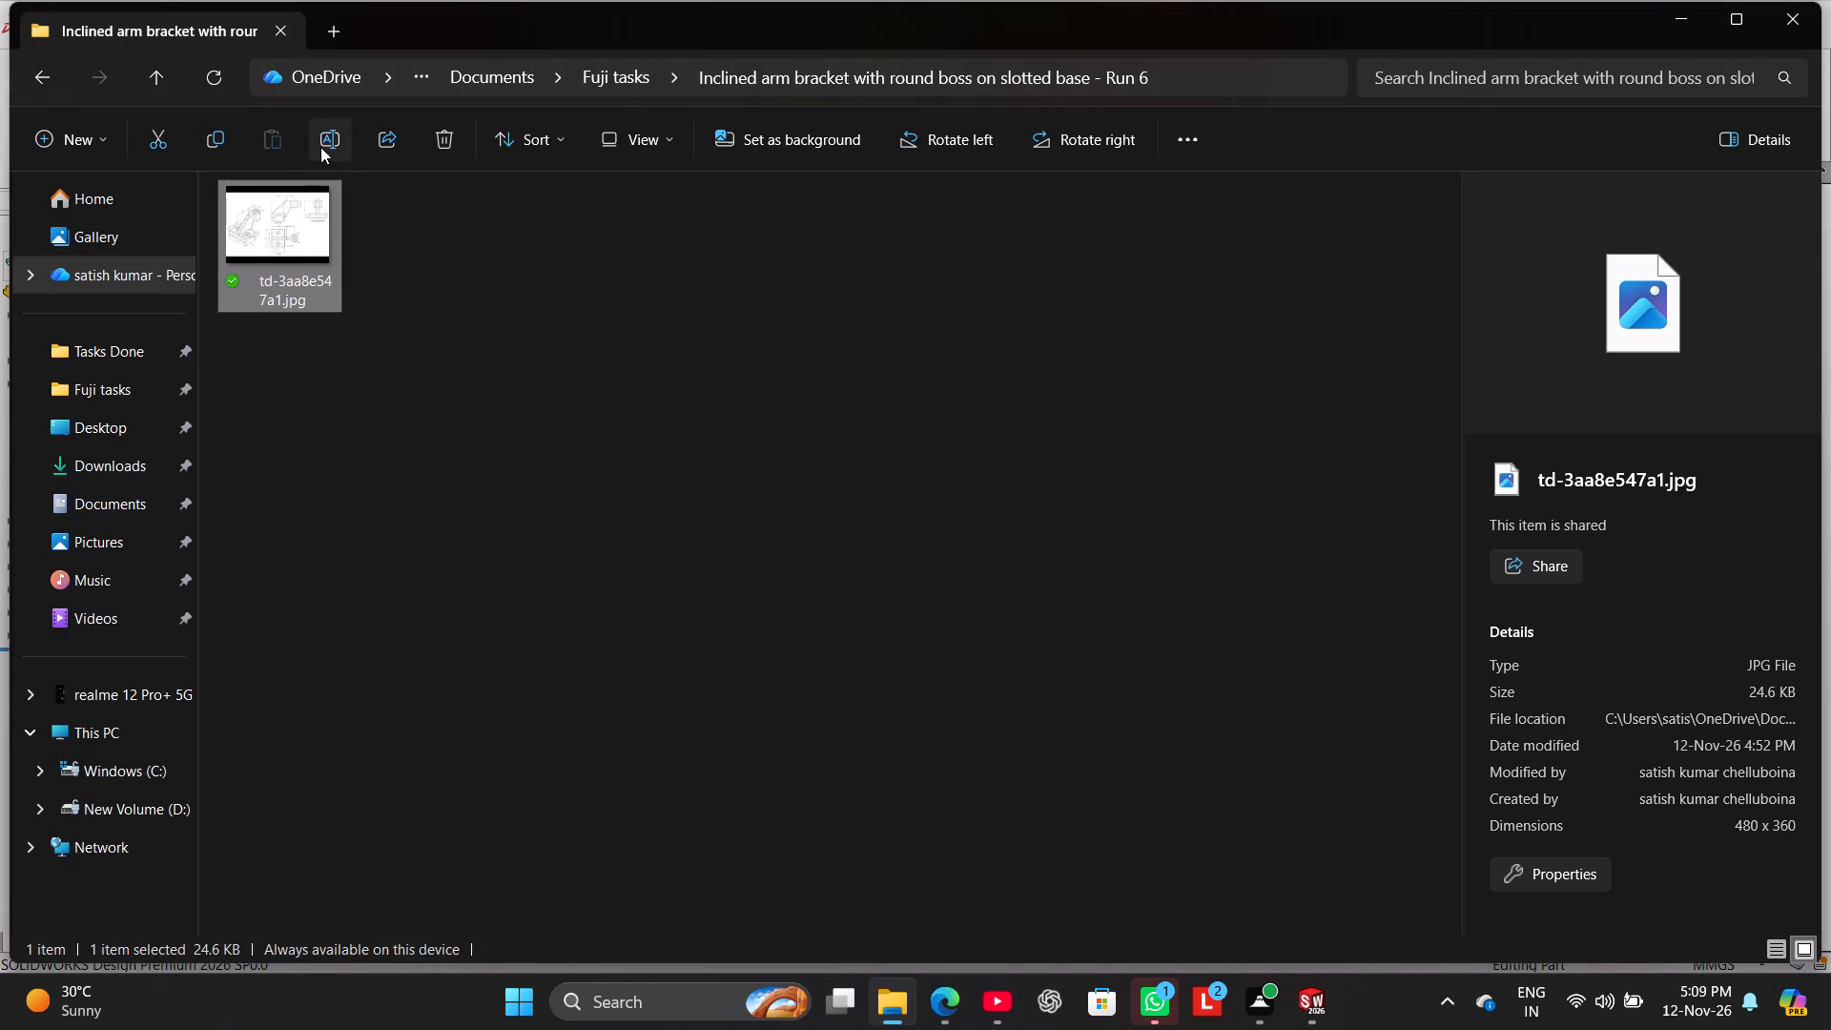
{"action": "left_click", "coordinate": [320, 147]}
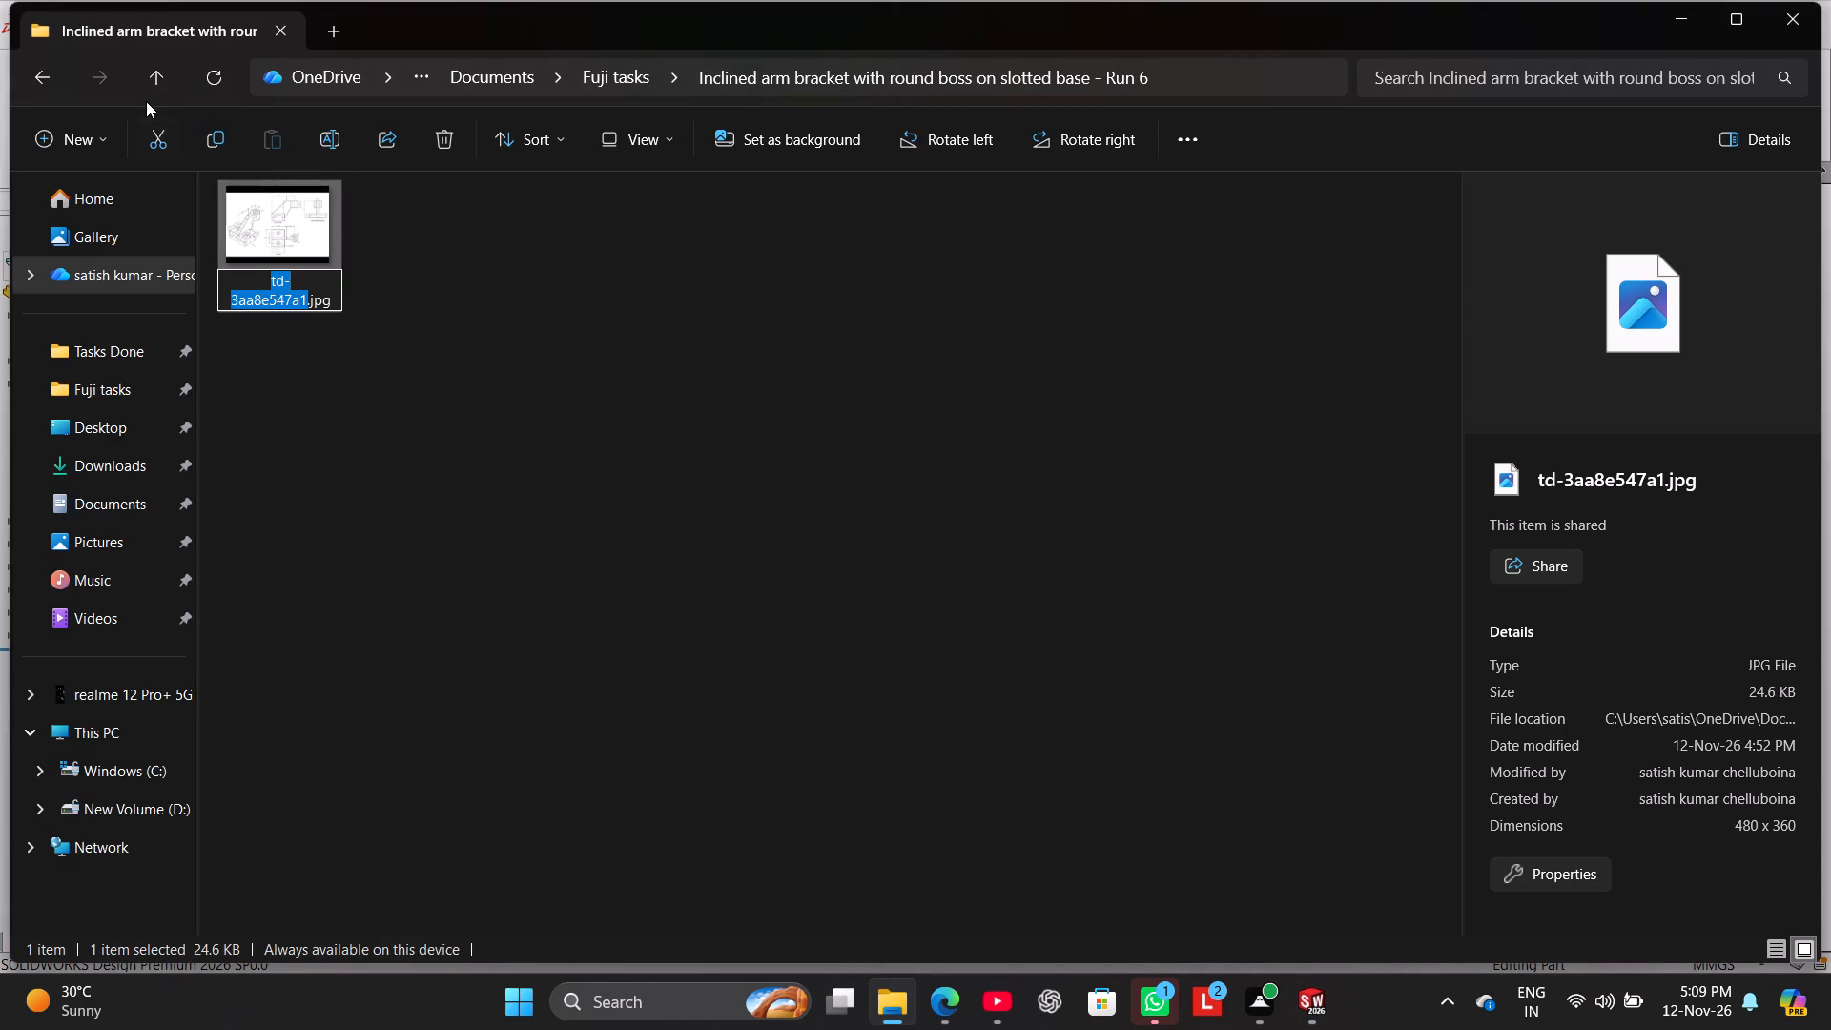
{"action": "left_click", "coordinate": [152, 85]}
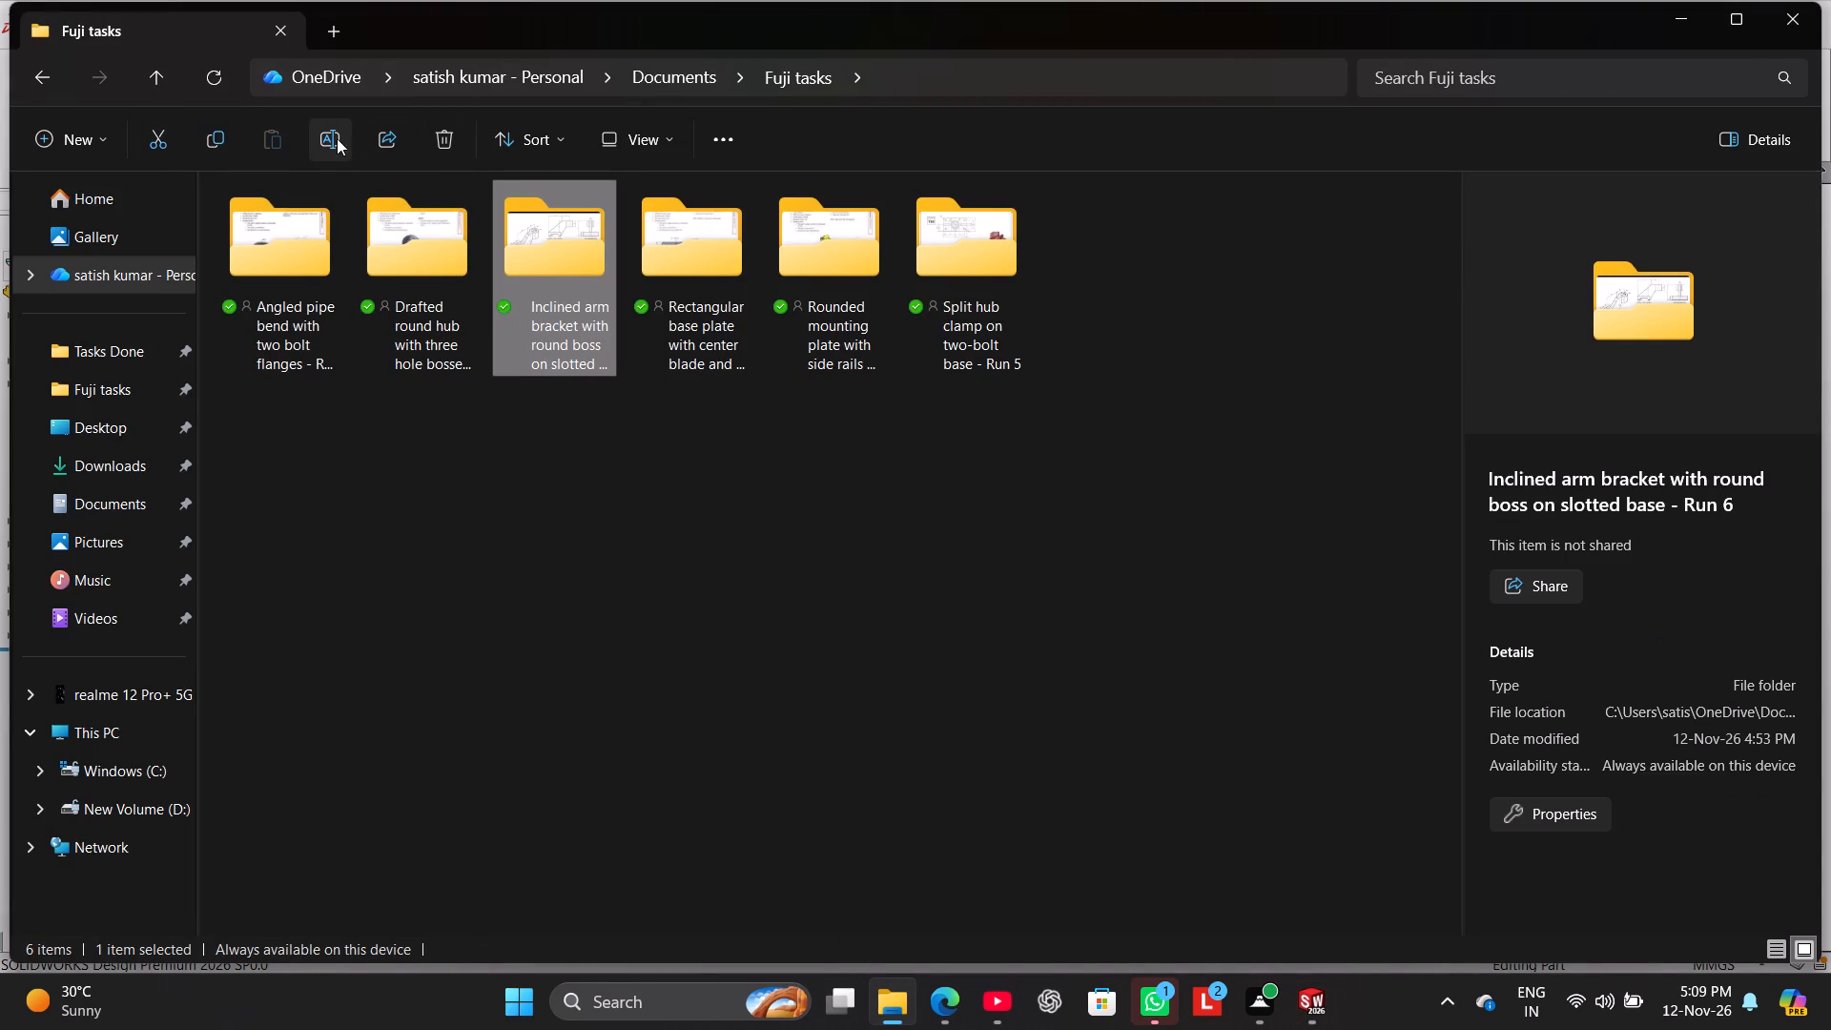
{"action": "left_click", "coordinate": [332, 144]}
{"action": "key", "text": "ctrl+c"}
{"action": "left_click", "coordinate": [1320, 1016]}
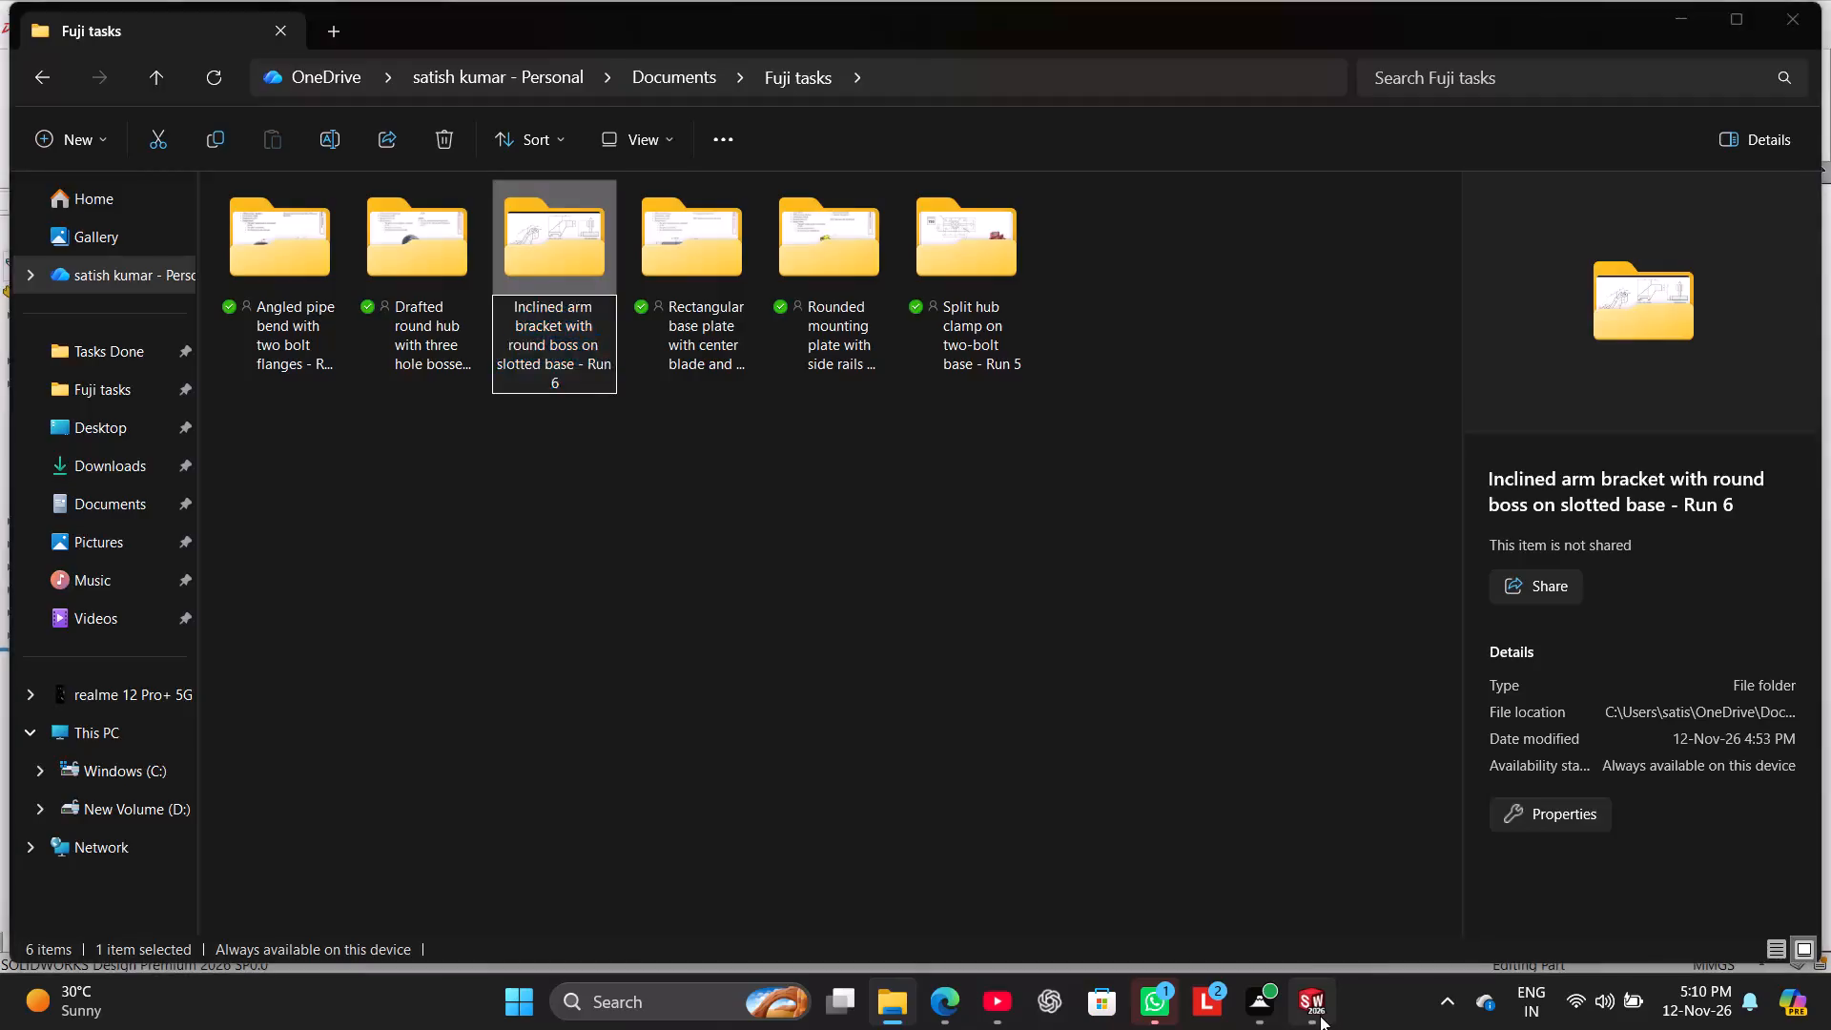
Save the part in the Tasks Done folder as "Inclined arm bracket with round boss on slotted base".
{"action": "left_click", "coordinate": [398, 32]}
{"action": "left_click", "coordinate": [417, 79]}
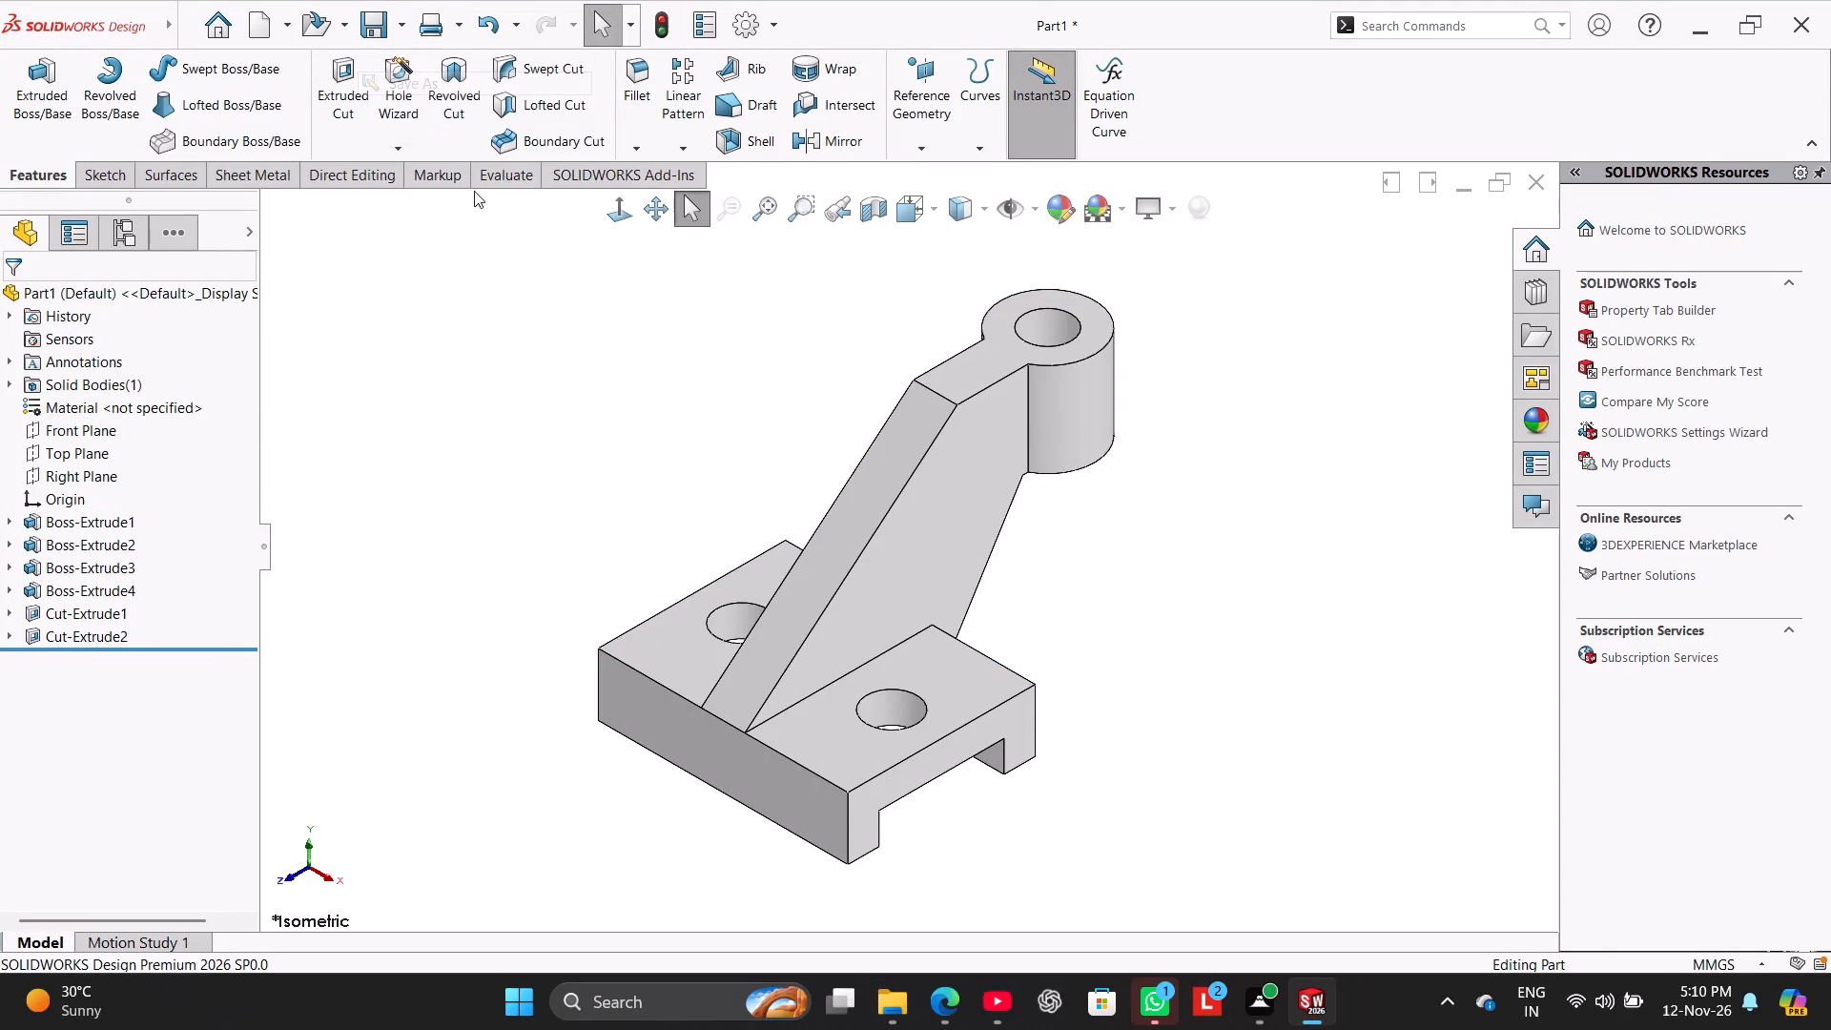
{"action": "key", "text": "ctrl+v"}
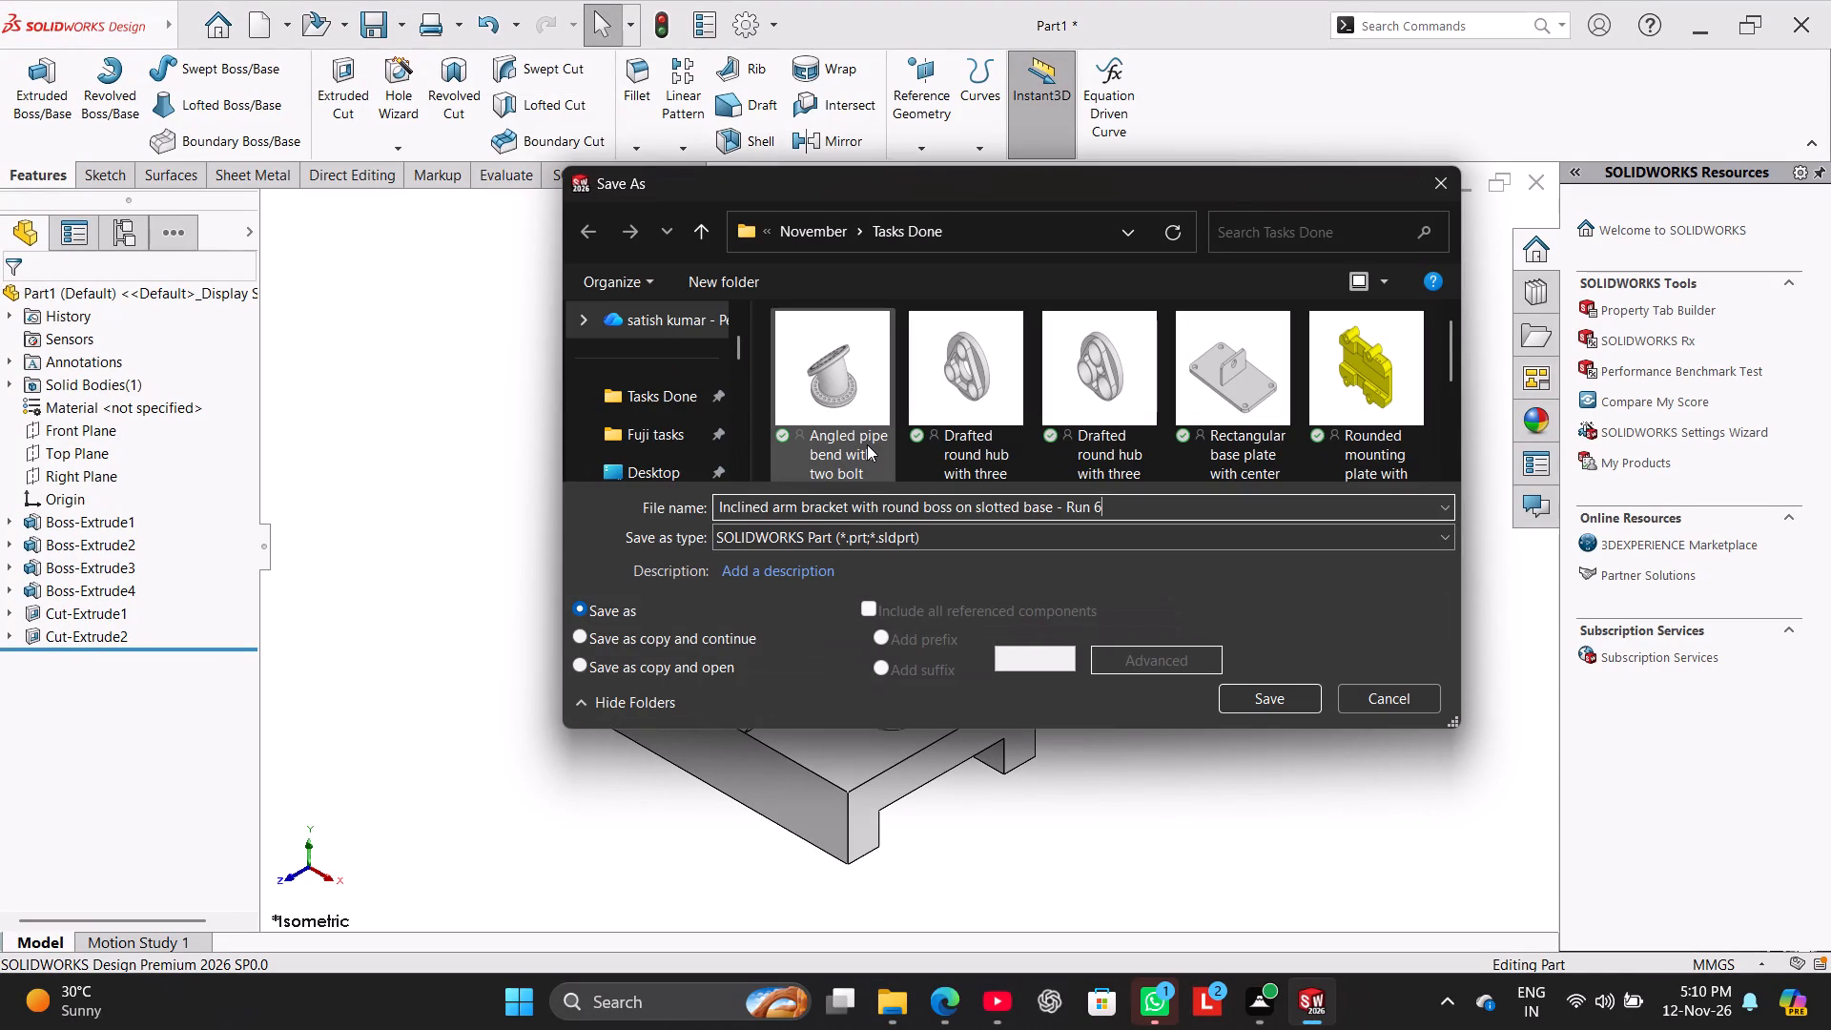
{"action": "key", "text": "BackSpace"}
{"action": "key", "text": "BackSpace"}
{"action": "key", "text": "BackSpace"}
{"action": "key", "text": "BackSpace"}
{"action": "key", "text": "BackSpace"}
{"action": "key", "text": "BackSpace"}
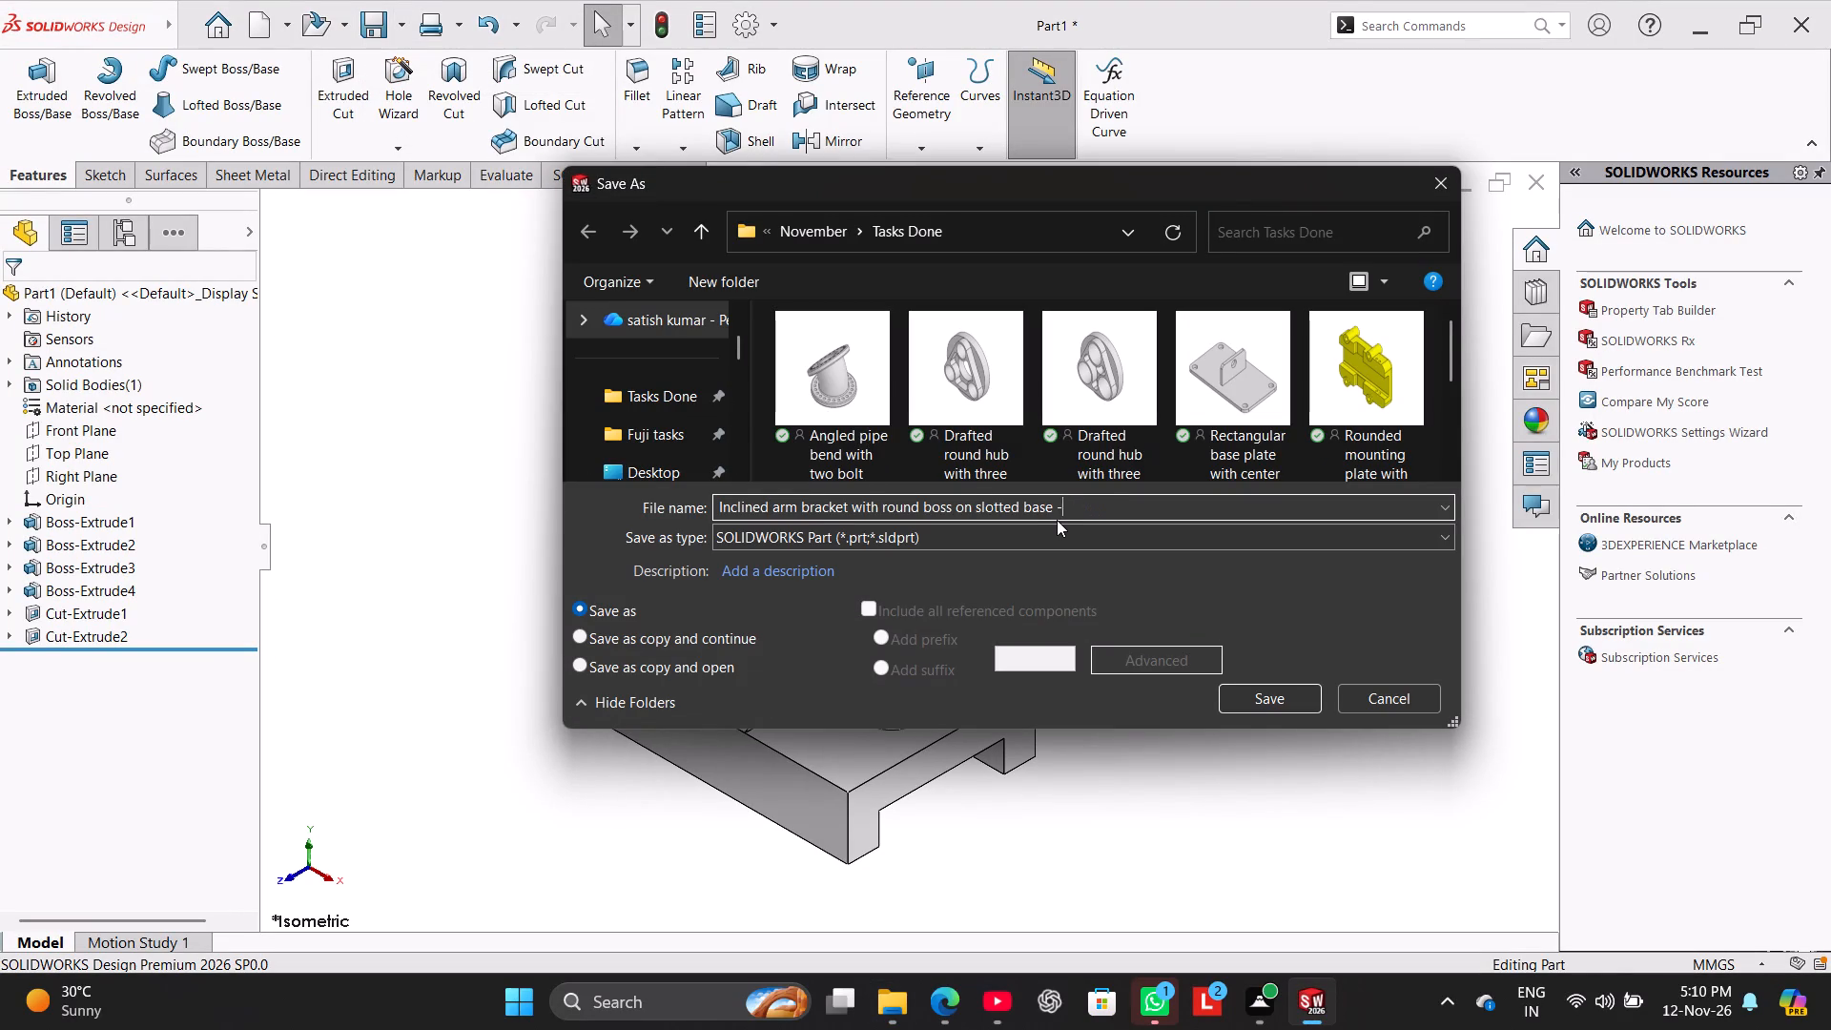
{"action": "key", "text": "BackSpace"}
{"action": "key", "text": "BackSpace"}
{"action": "key", "text": "Return"}
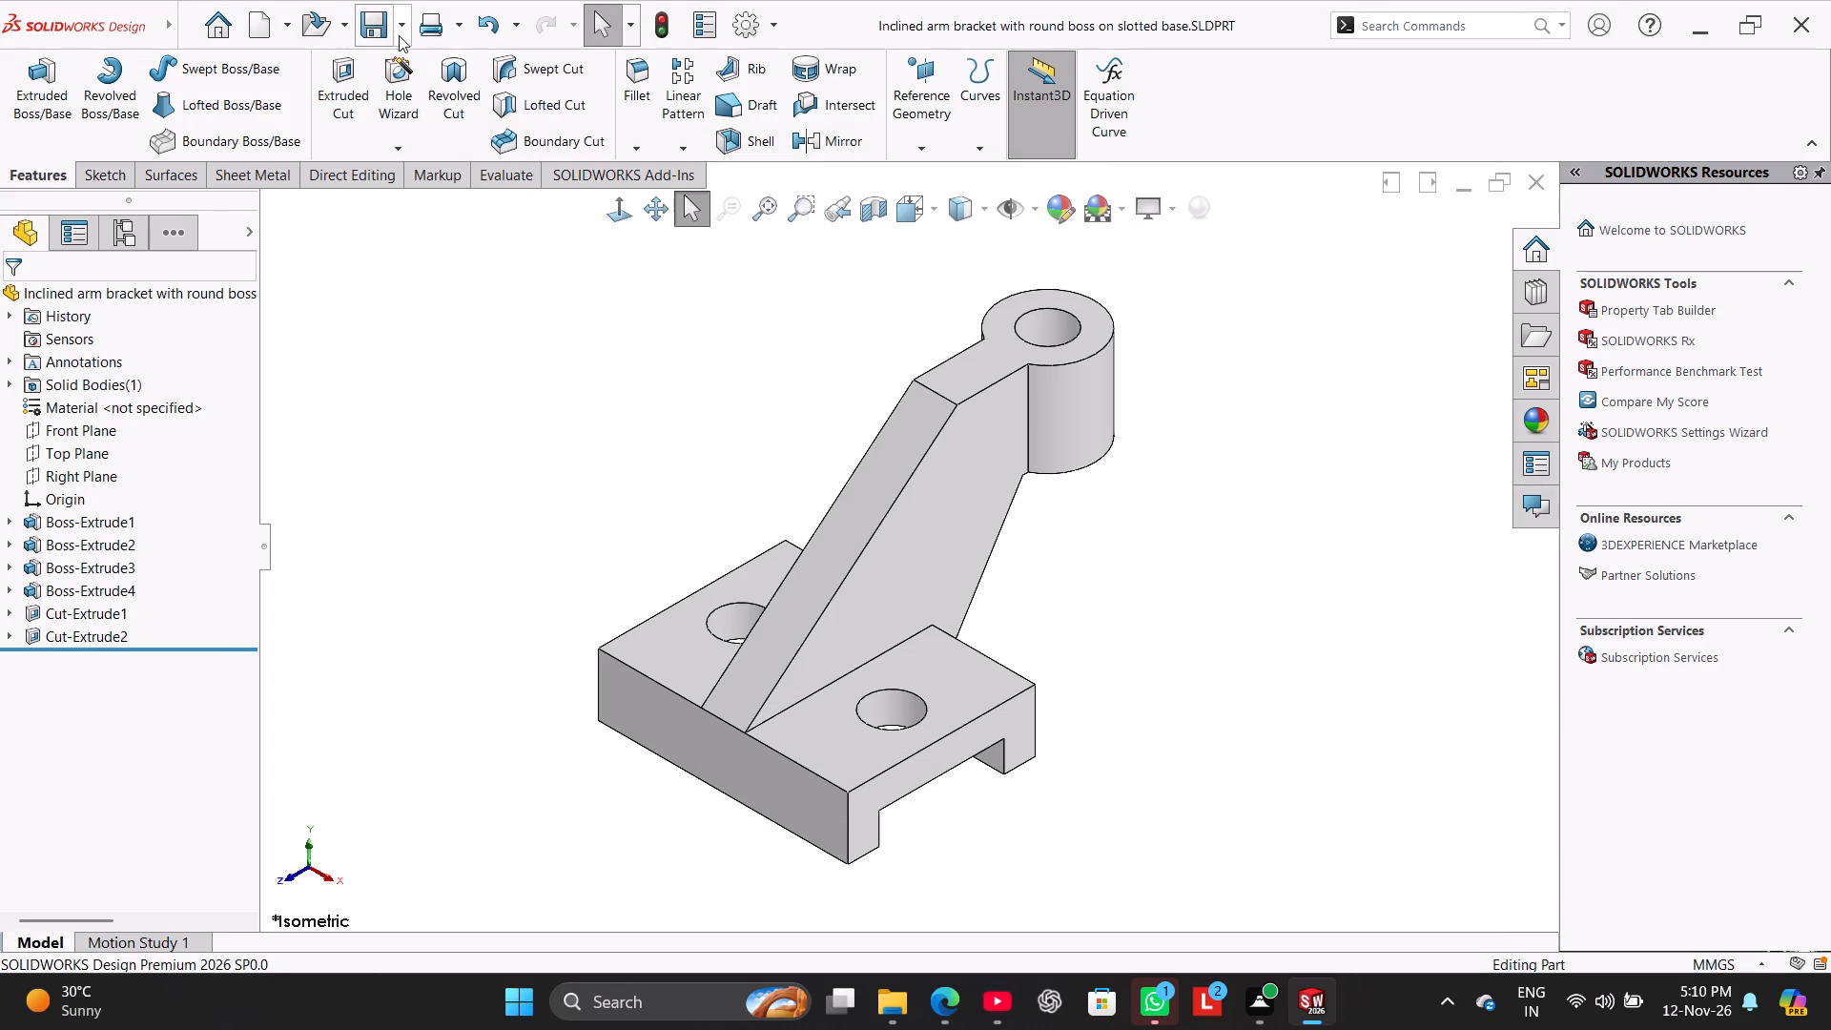
Save the part also as an Adobe Portable Document Format (*.pdf) file with the same name in Tasks Done.
{"action": "left_click", "coordinate": [403, 31]}
{"action": "left_click", "coordinate": [415, 79]}
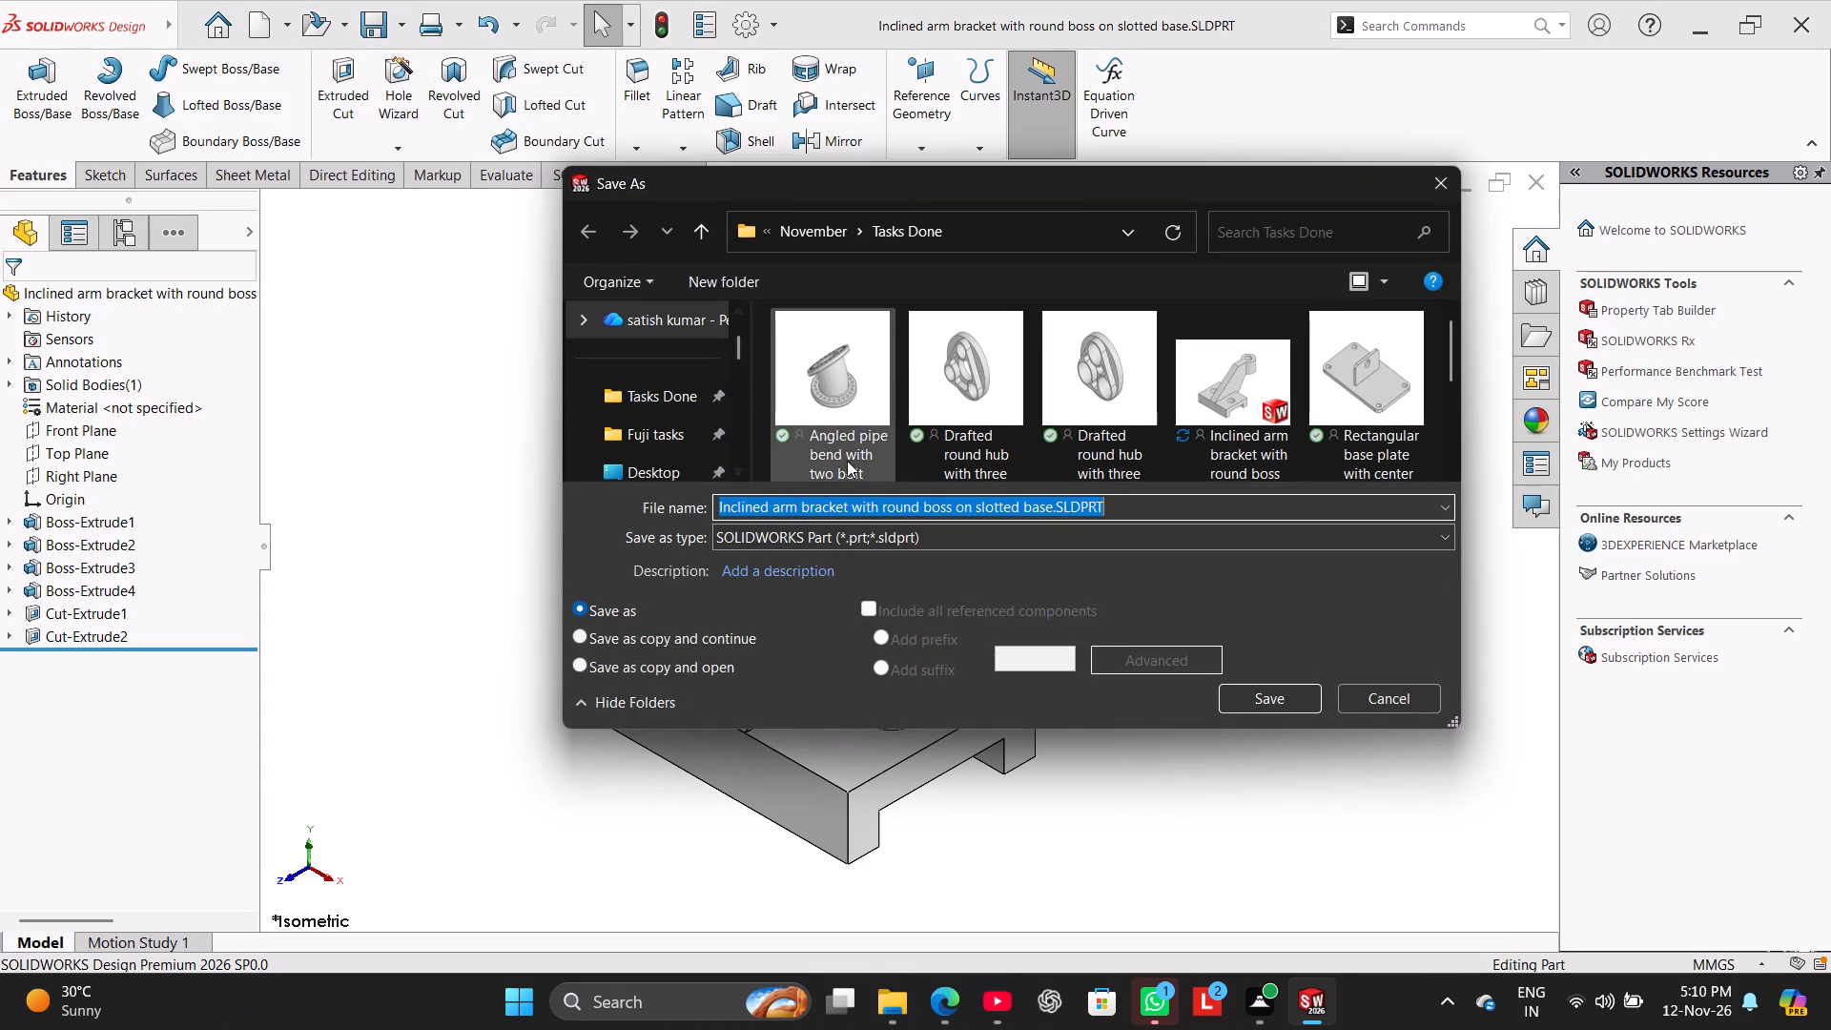
{"action": "left_click", "coordinate": [913, 545]}
{"action": "left_click", "coordinate": [972, 189]}
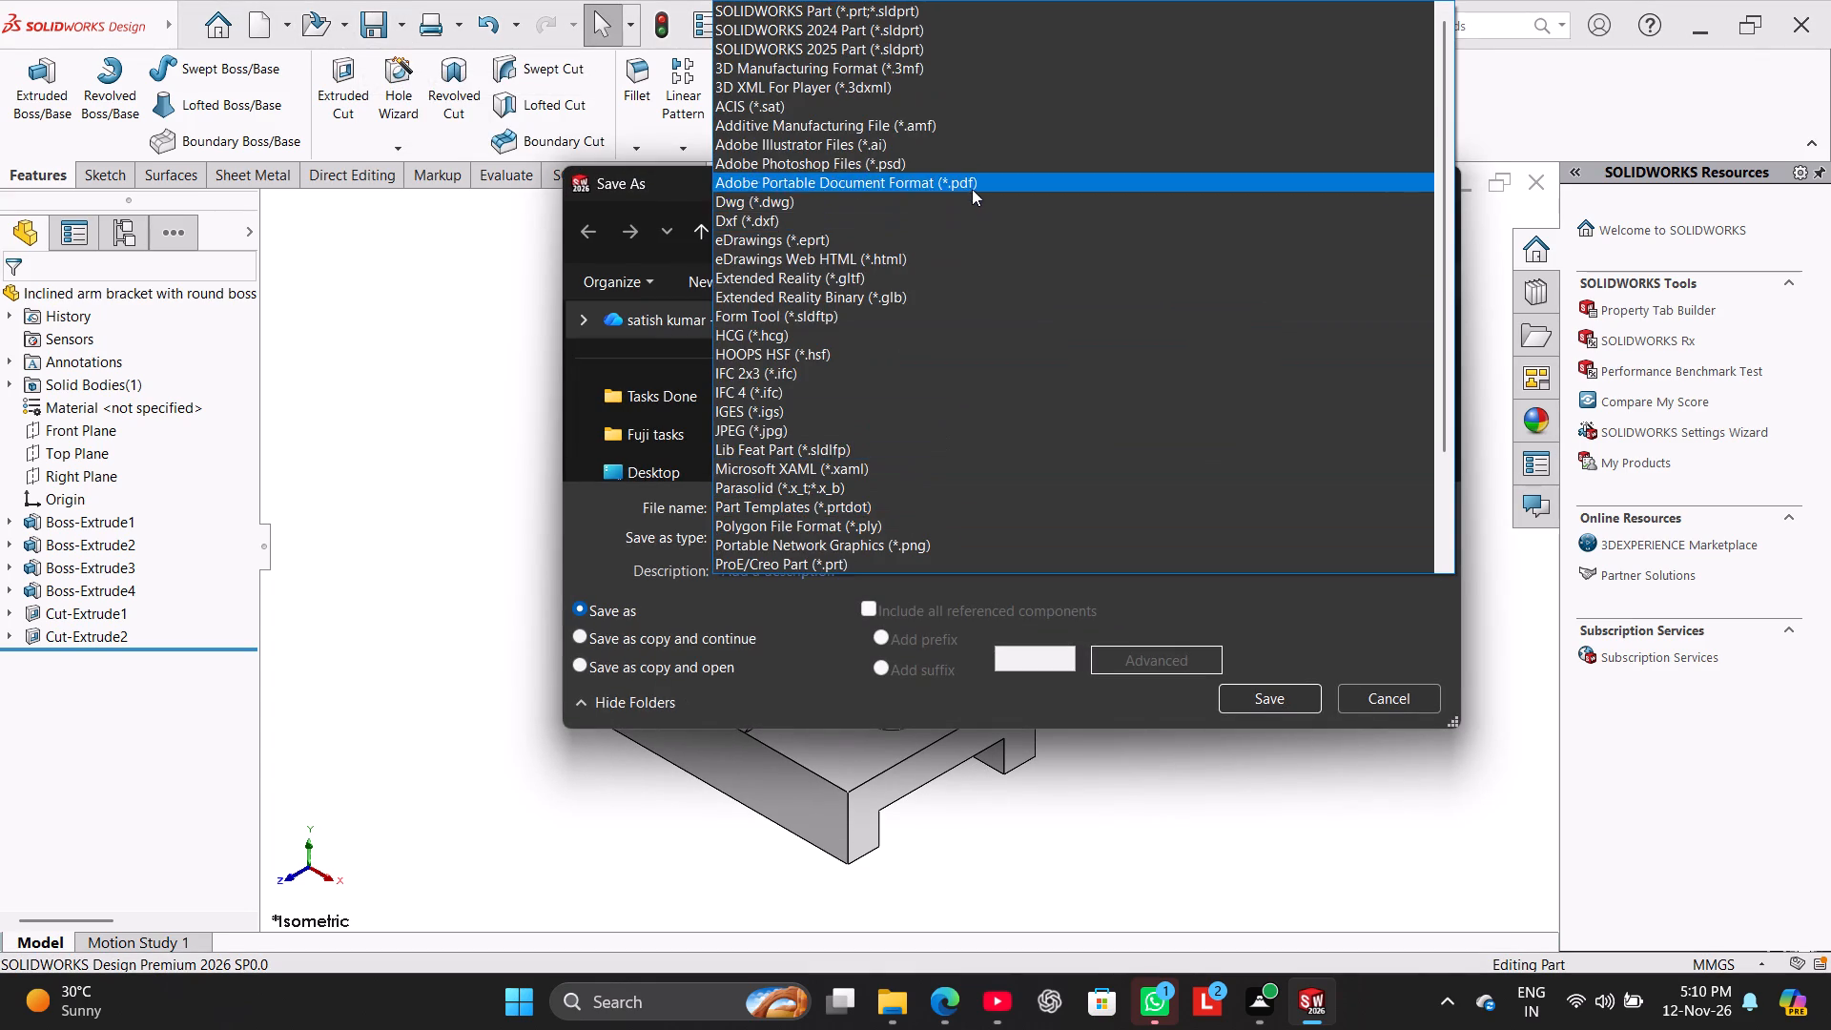
{"action": "left_click", "coordinate": [1265, 745]}
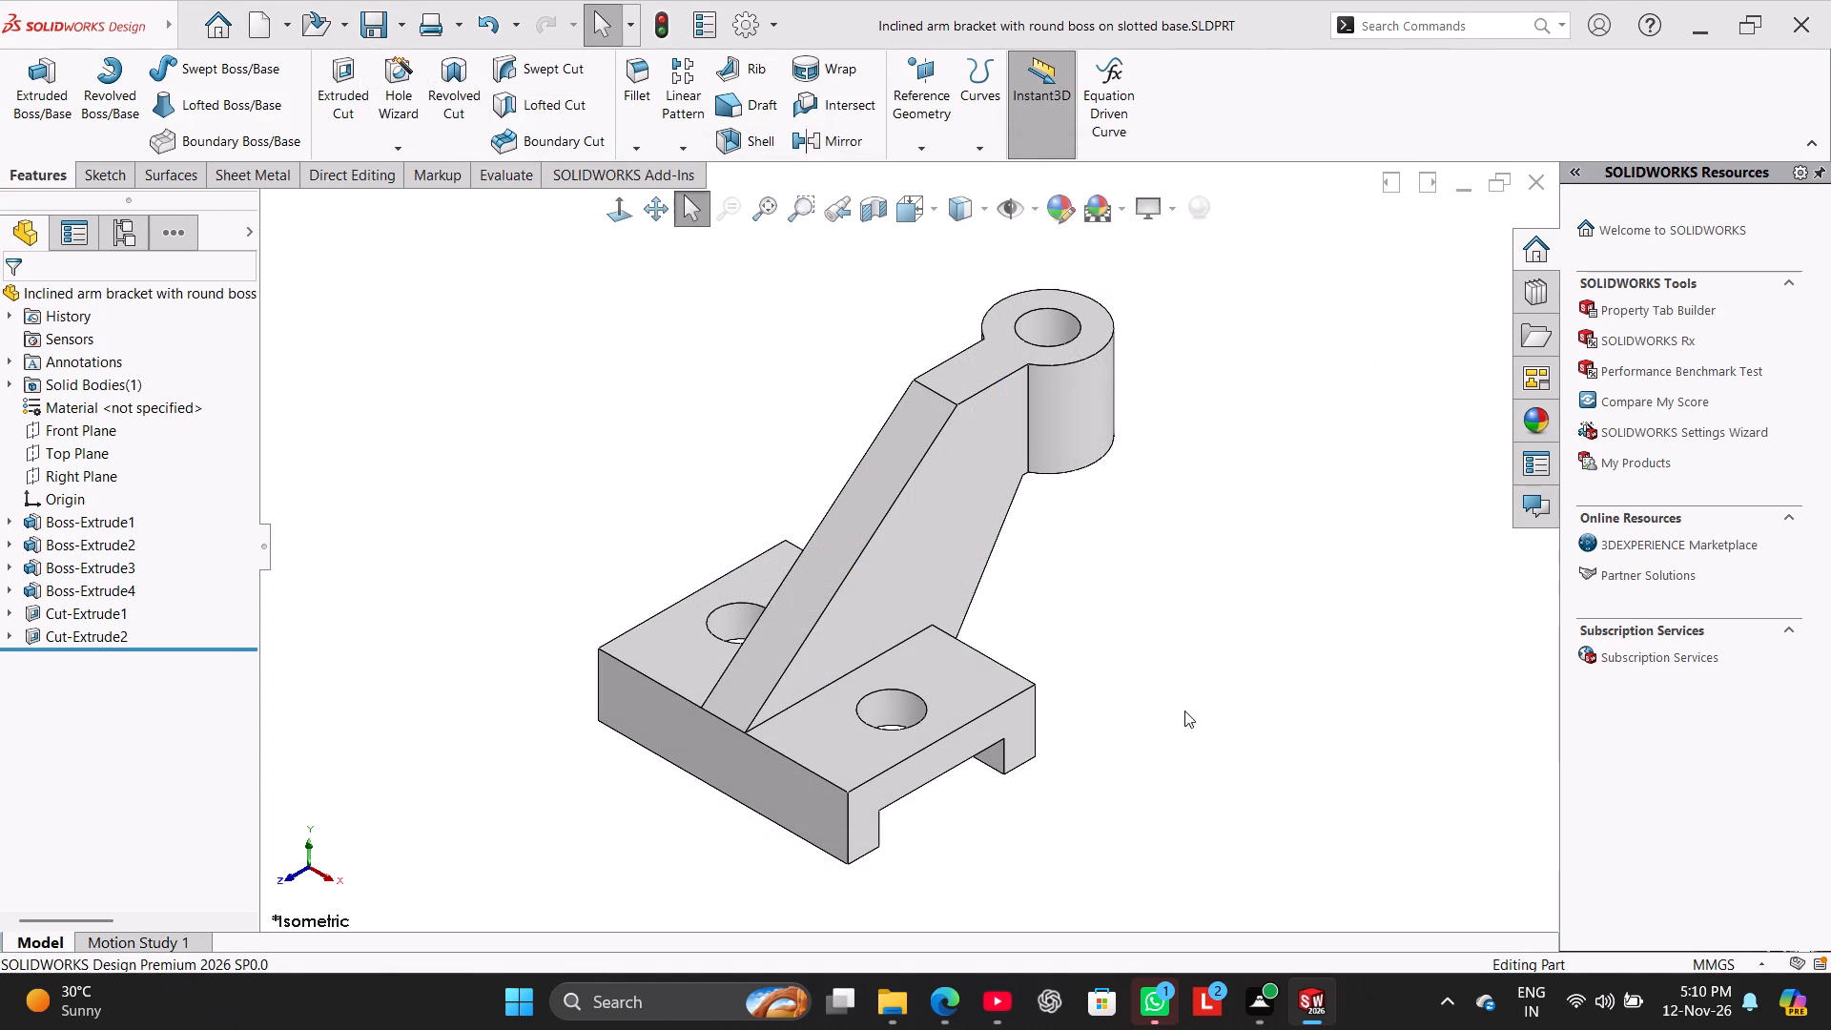